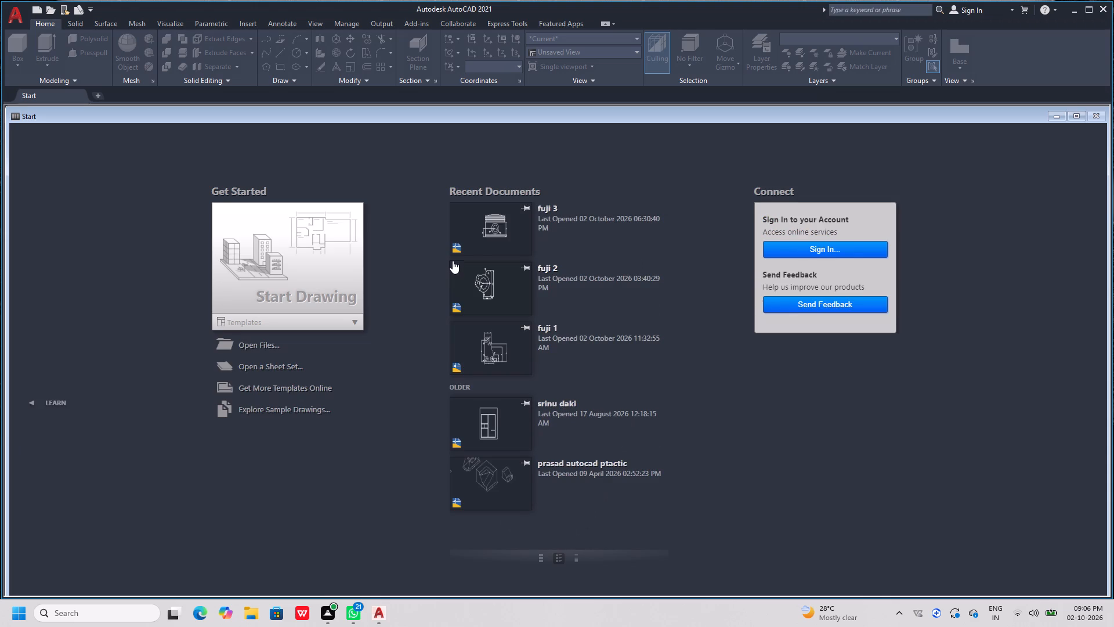
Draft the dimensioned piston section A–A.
Start a new blank drawing.
double_click(281, 267)
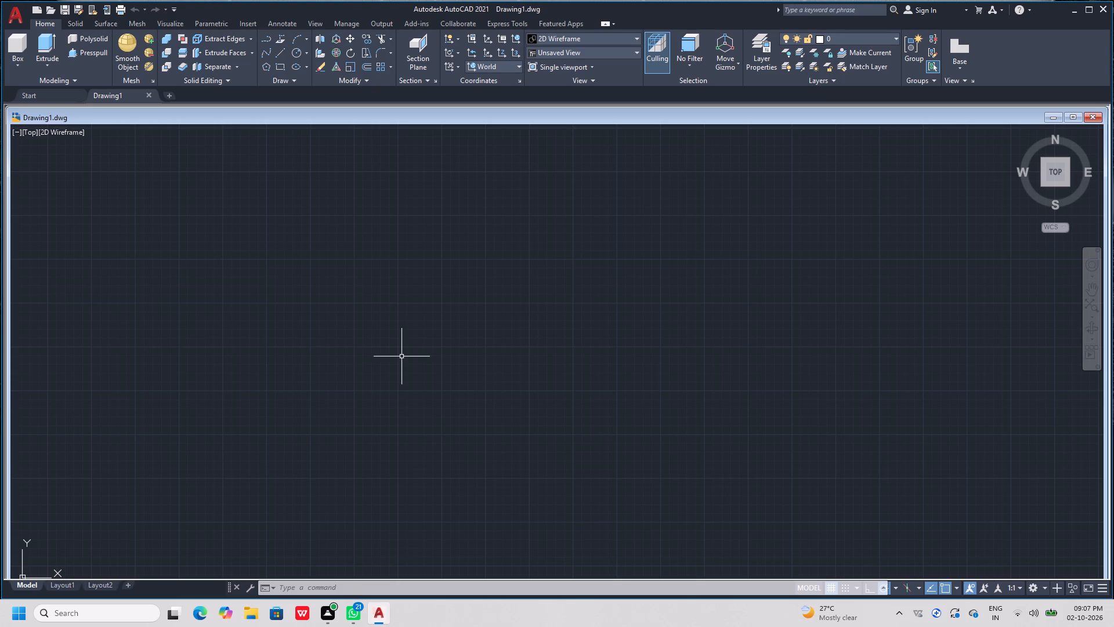
Draw a horizontal line 74 units long with the Line command, starting from a freely chosen point in the empty drawing.
key(l)
key(space)
click(388, 380)
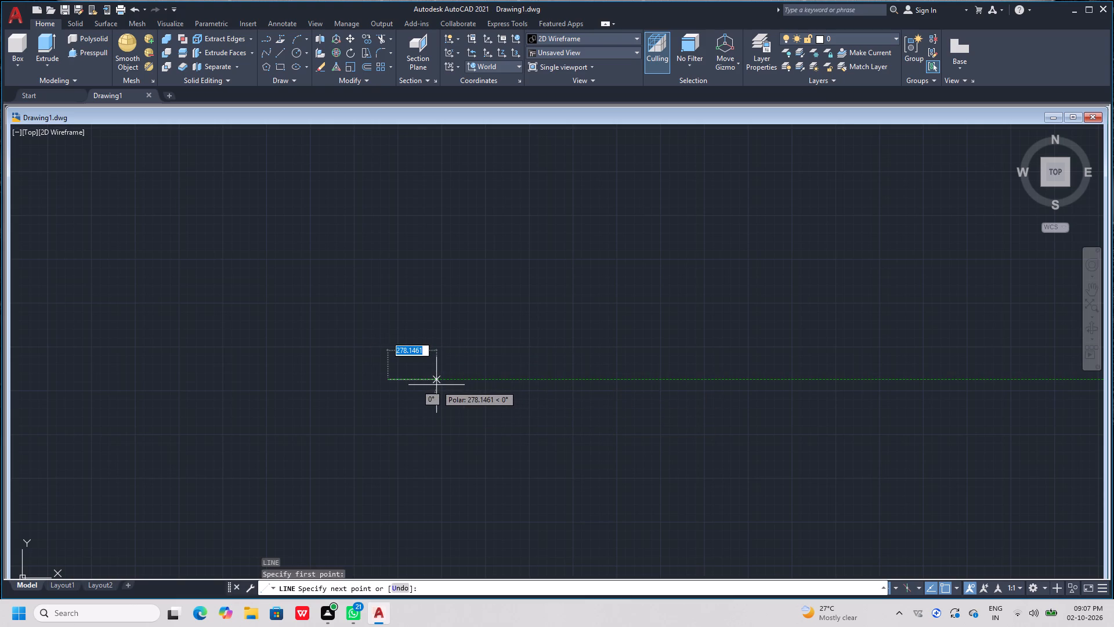
scroll(436, 385, up, 3)
scroll(436, 385, down, 1)
scroll(436, 385, up, 3)
scroll(436, 385, down, 1)
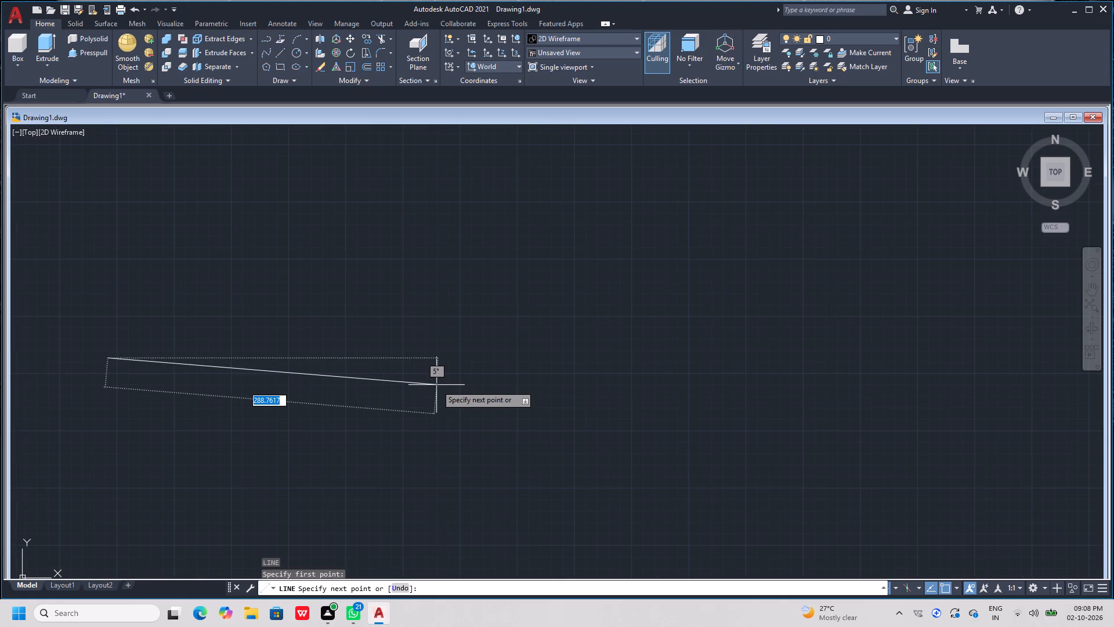
scroll(108, 374, up, 3)
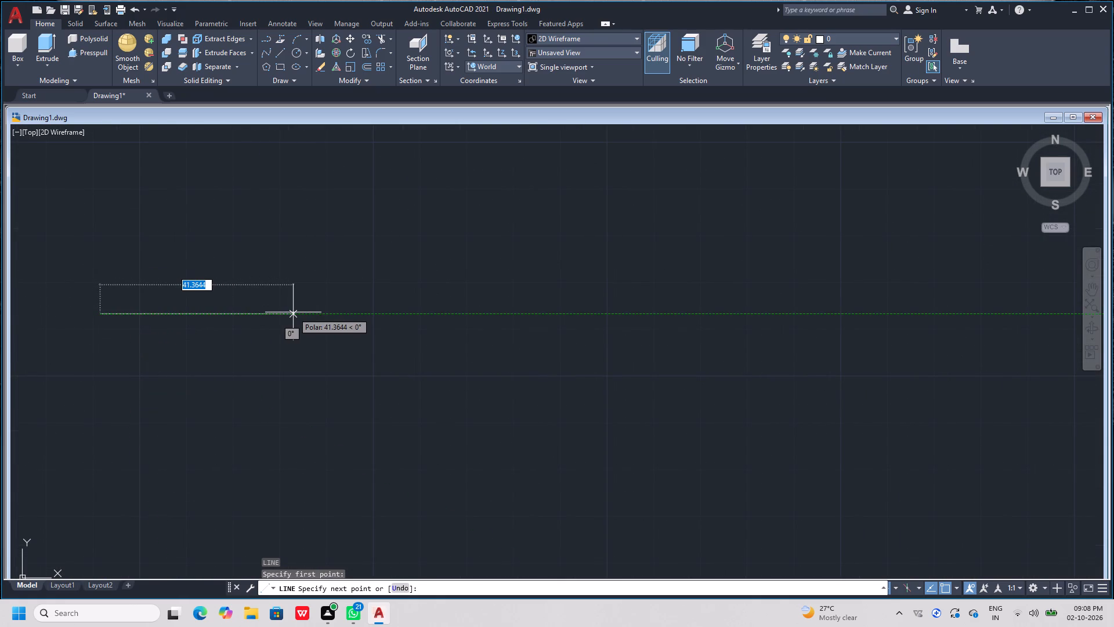
text(74)
key(Return)
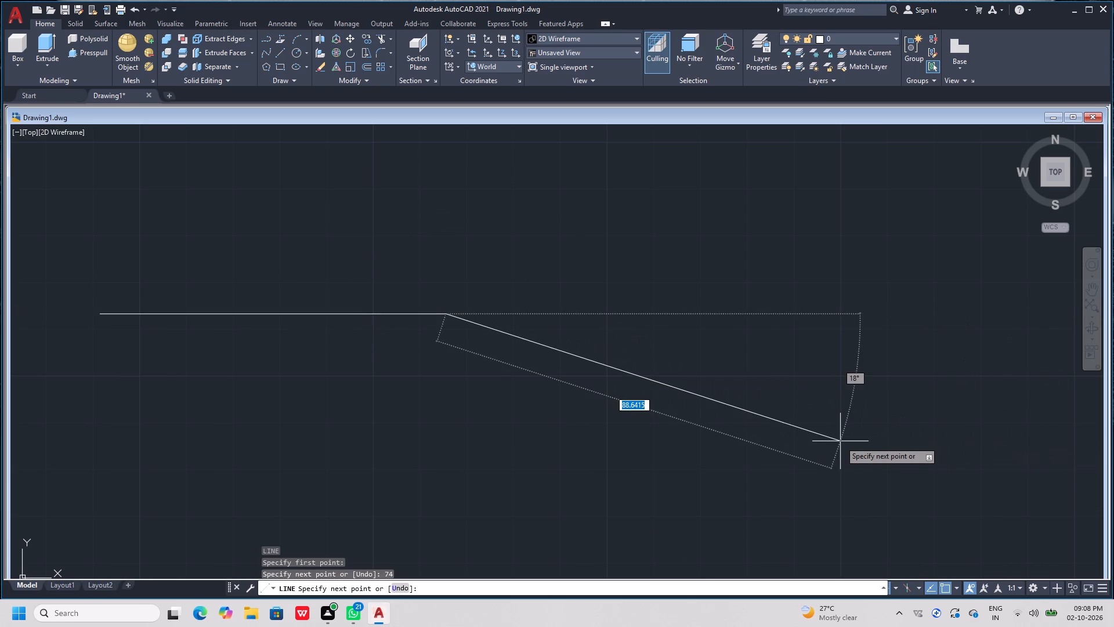
scroll(840, 441, down, 1)
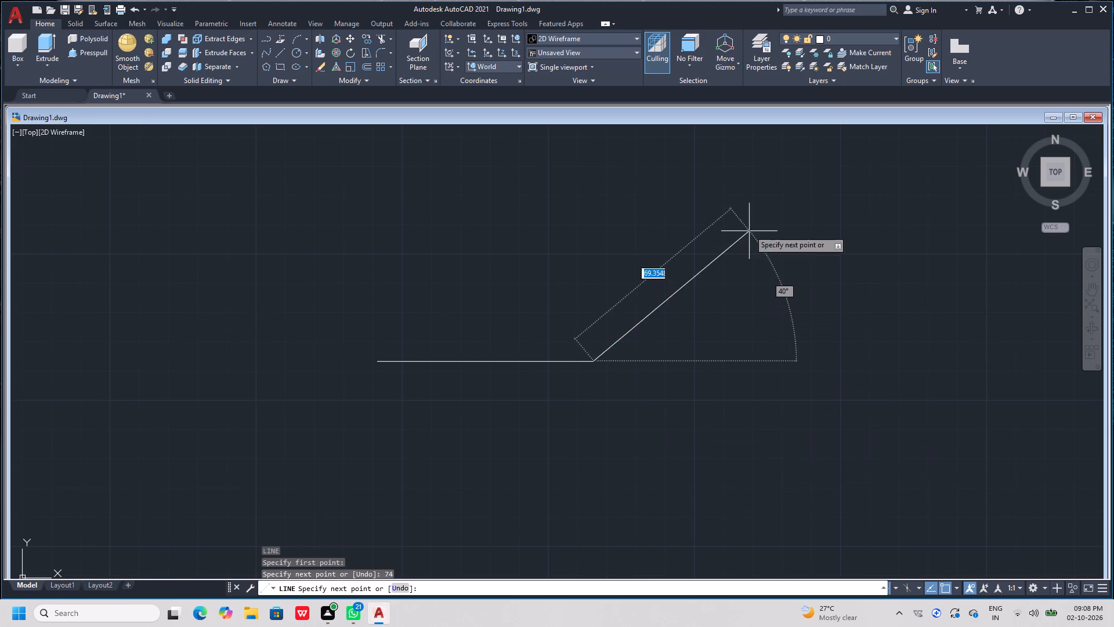
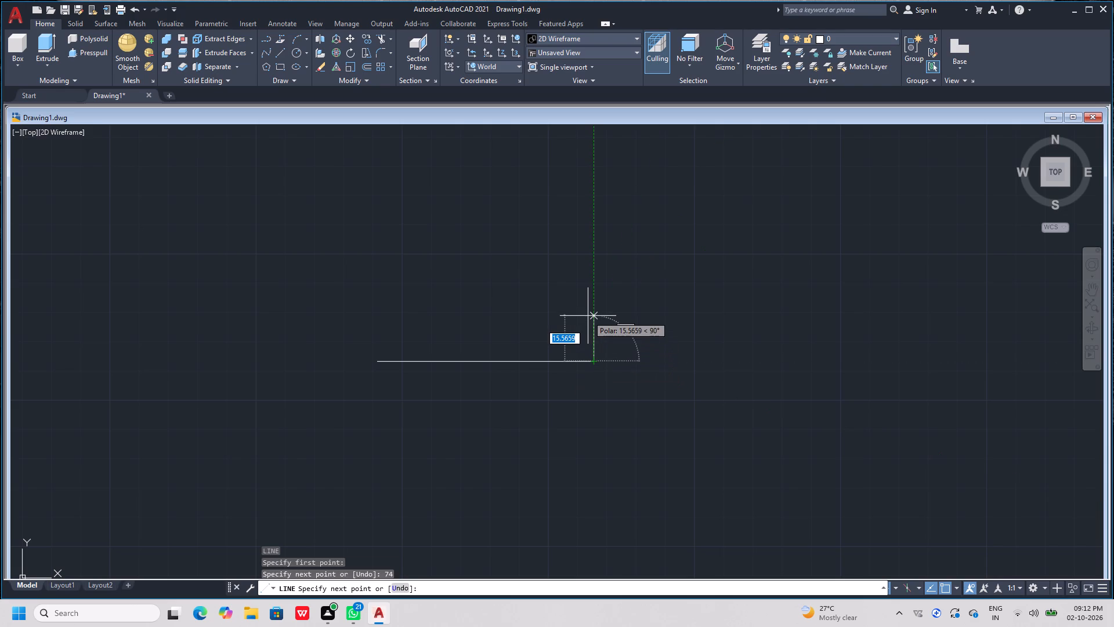
Draw a vertical line segment 8 units long upward from the end of the 74-unit horizontal line.
key(8)
key(Return)
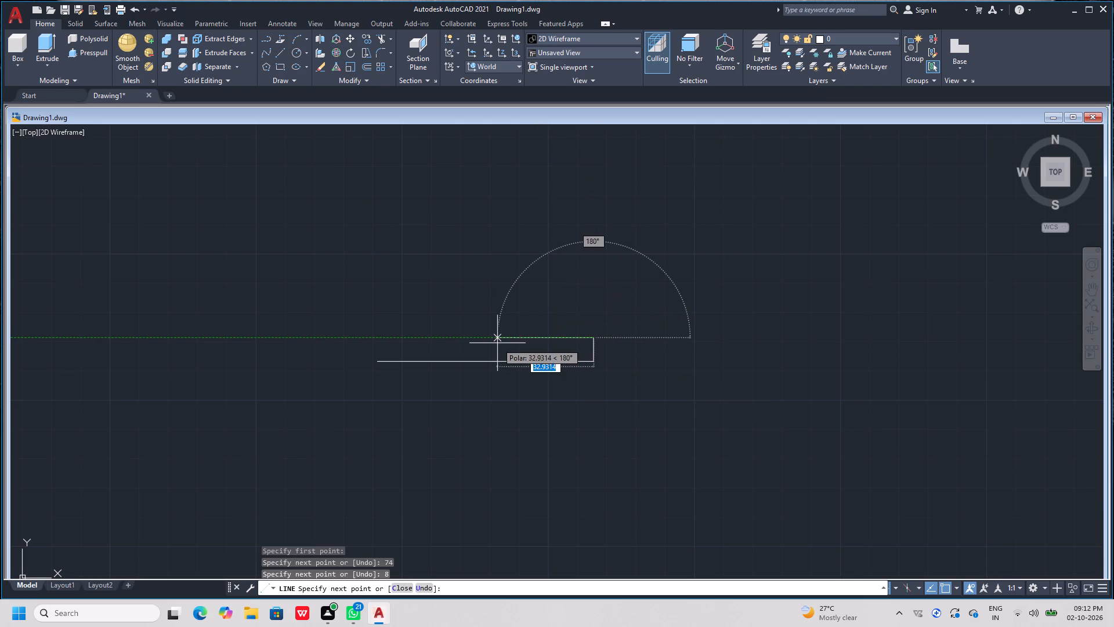
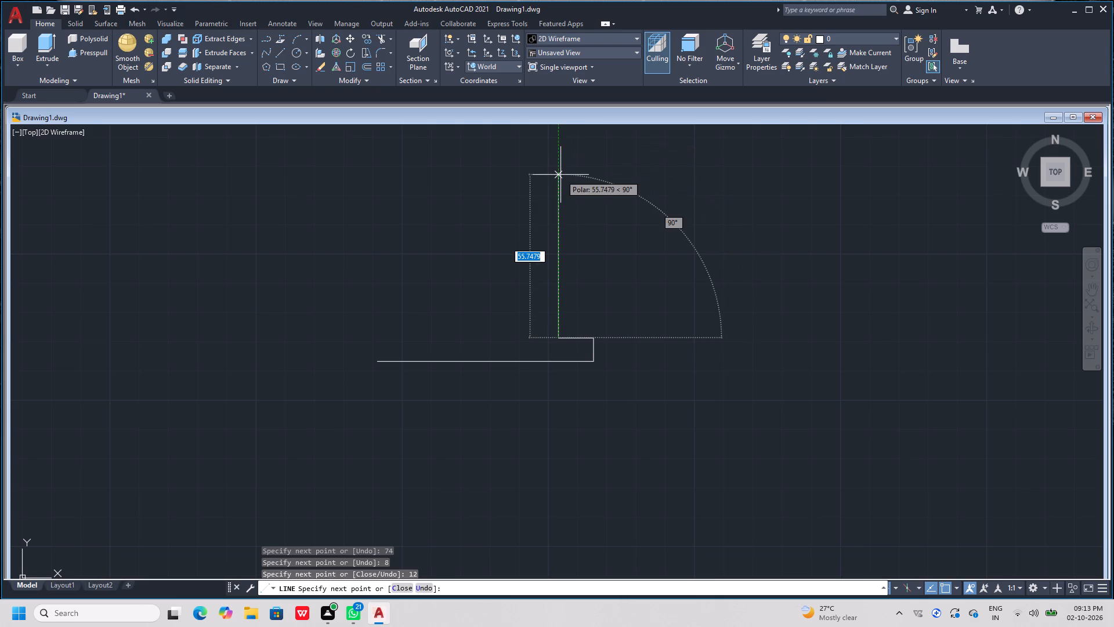
Continue the outline's right side with connected segments 38 units up, 12 units right and 24 units up.
text(38)
key(Return)
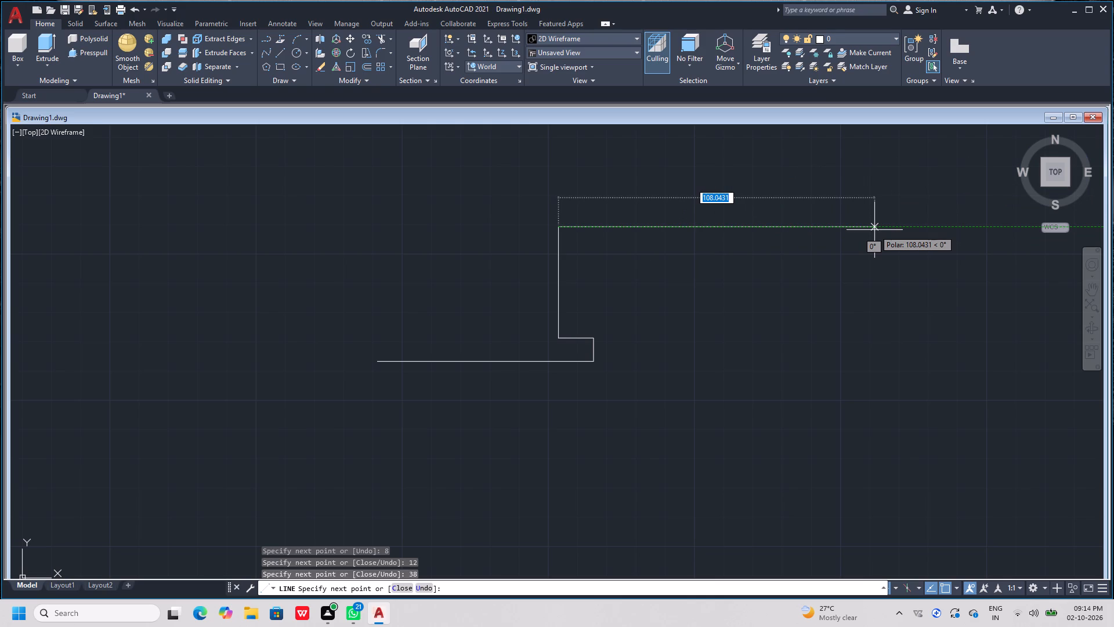
text(12)
key(Return)
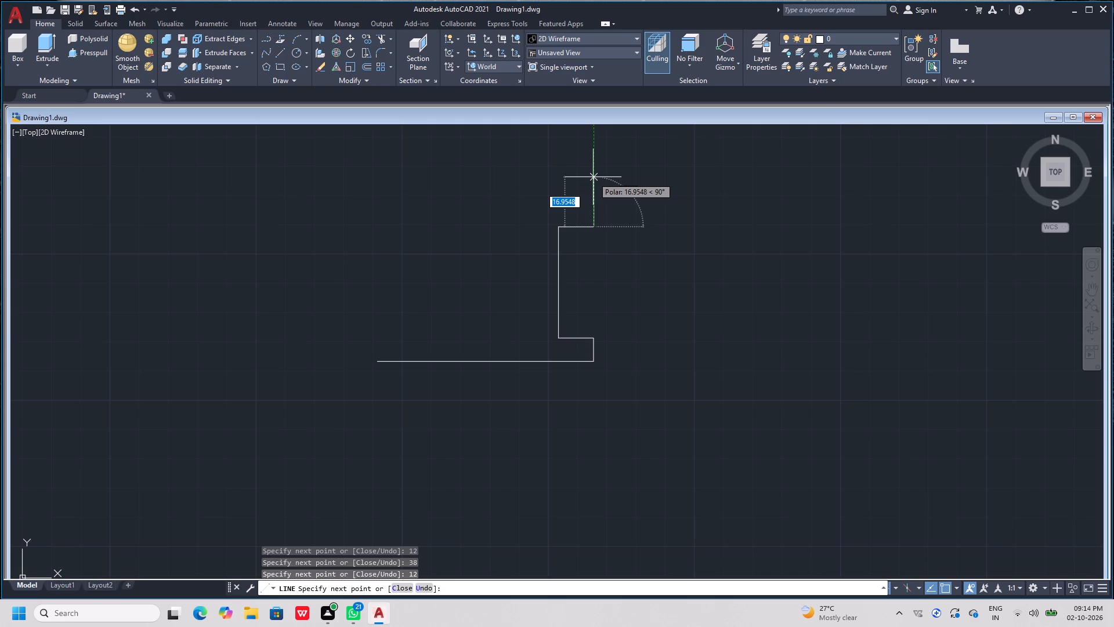
text(24)
key(Return)
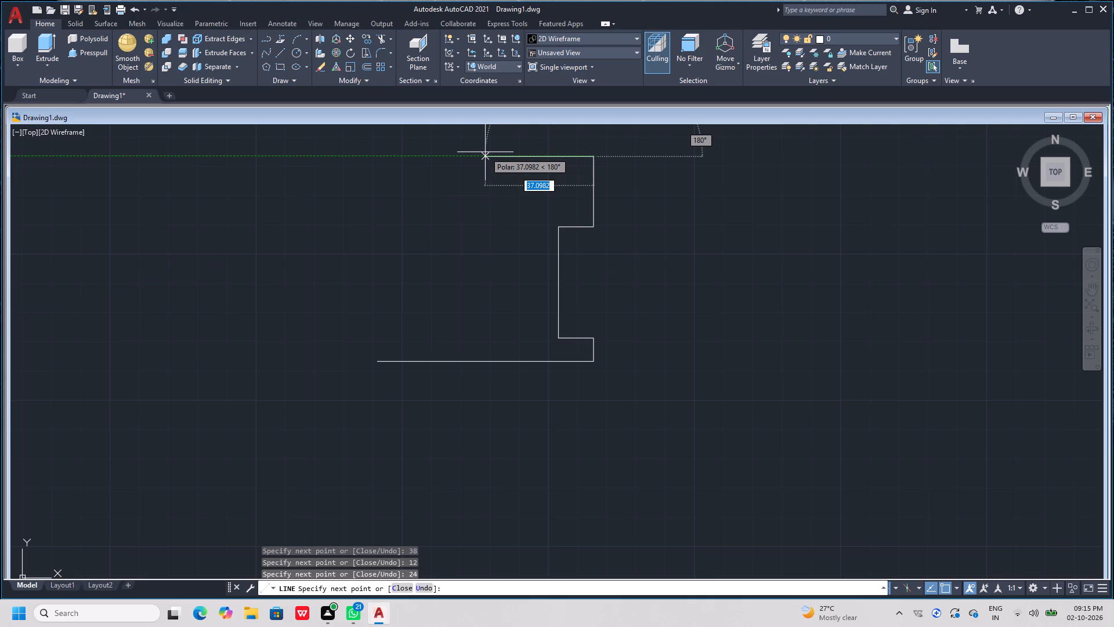
Draw the 74-unit top edge toward the left and a 24-unit segment straight down from its end.
text(74)
key(Return)
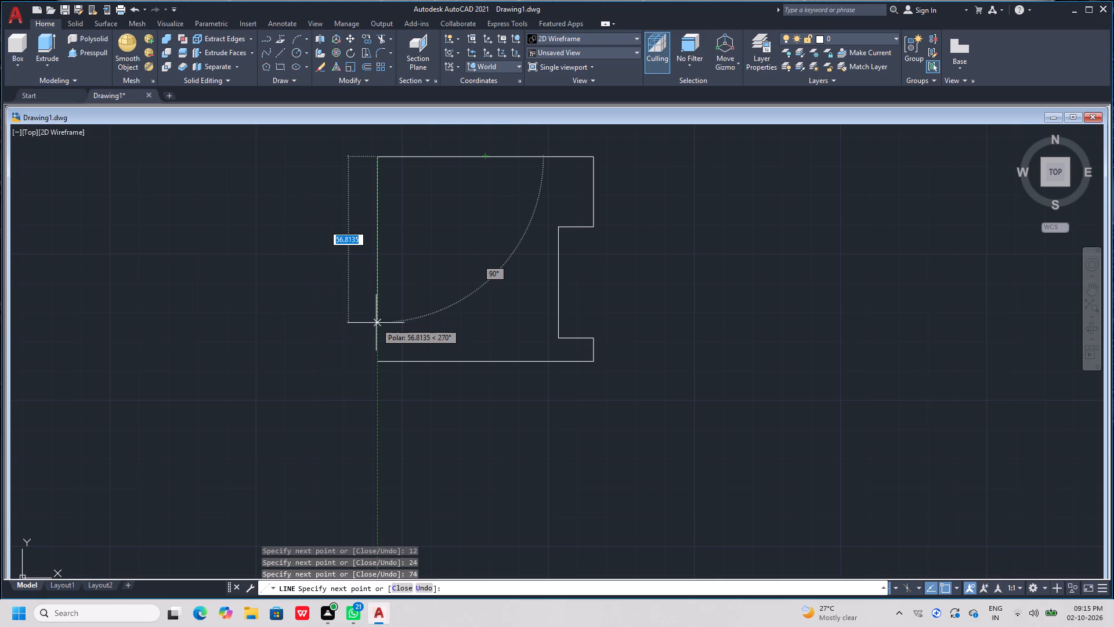
text(24)
key(Return)
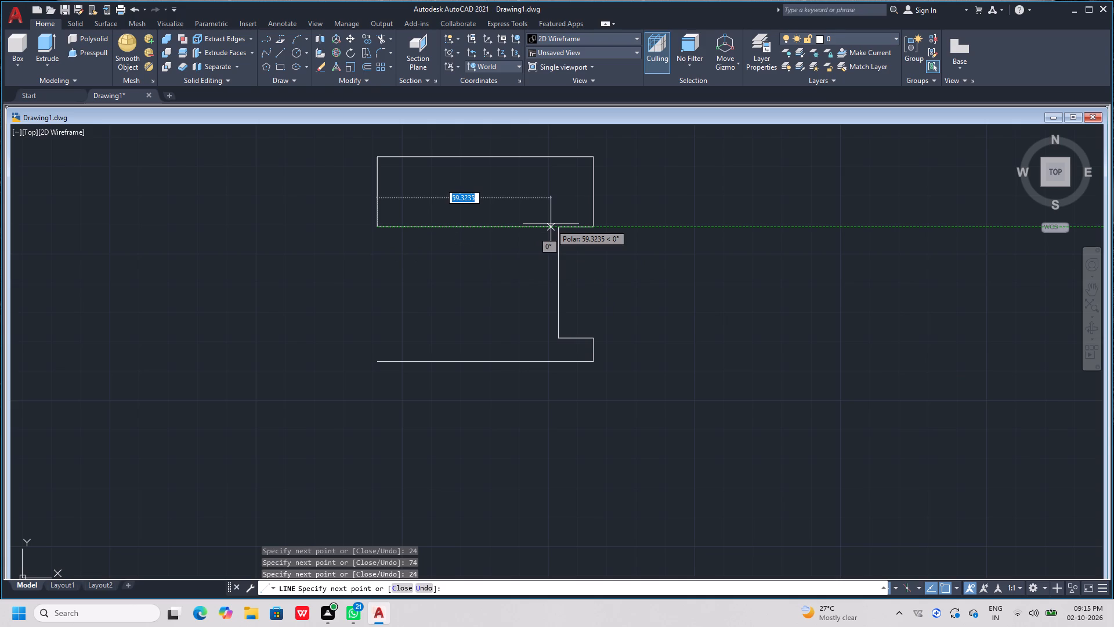
Complete the left side with segments 12 units right, 38 down, 12 left and 8 down to the base line's start, and finish the line.
text(12)
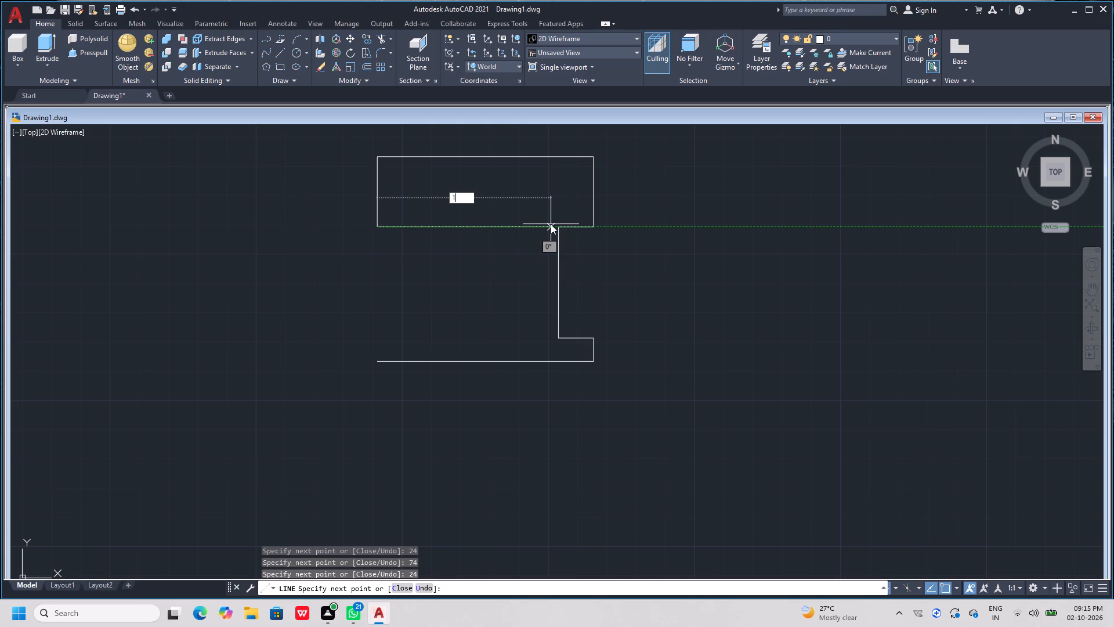
key(Return)
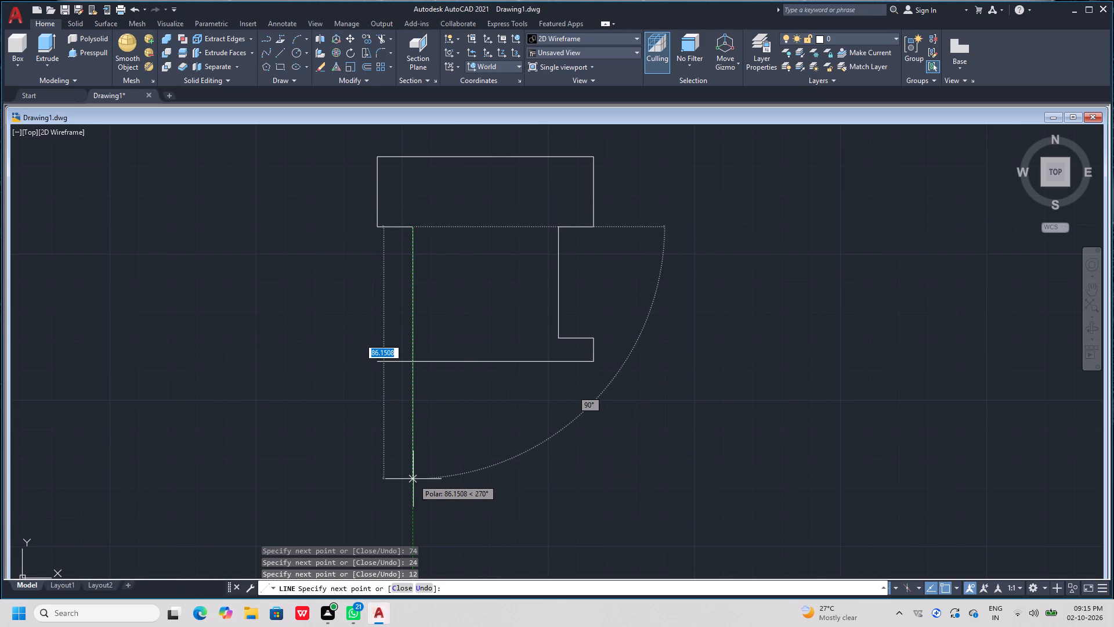
text(38)
key(Return)
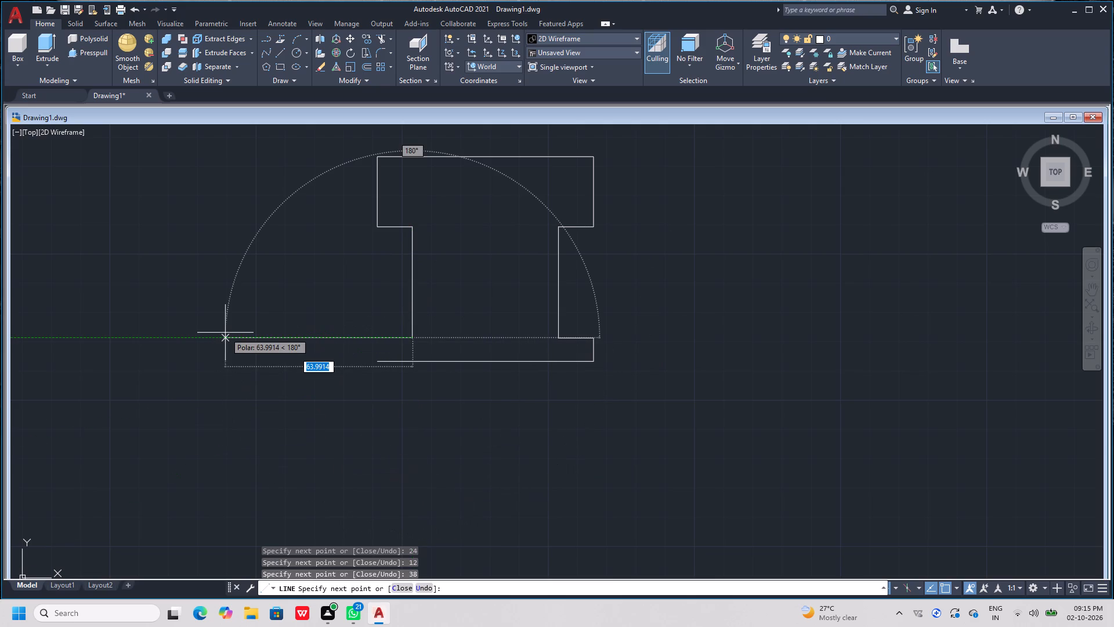
text(12)
key(Return)
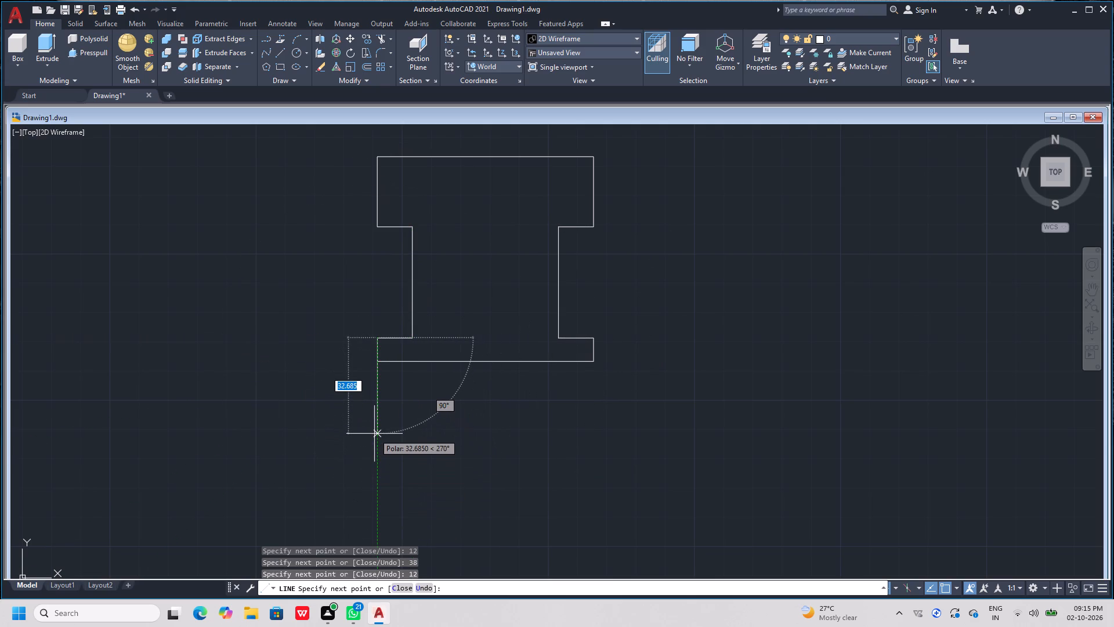
key(8)
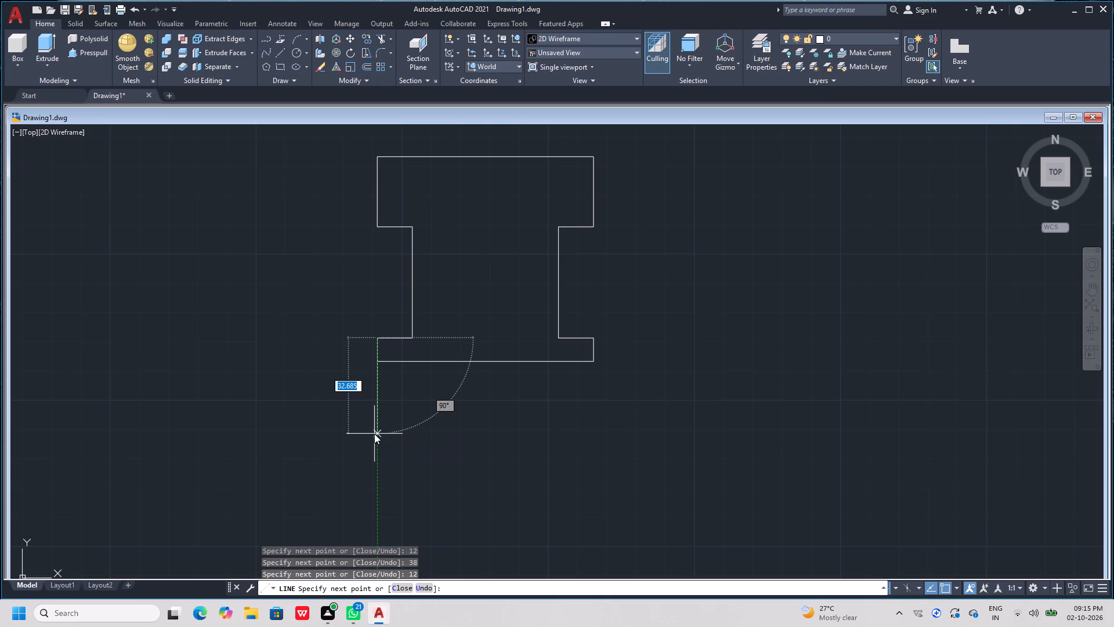
key(Return)
key(Return)
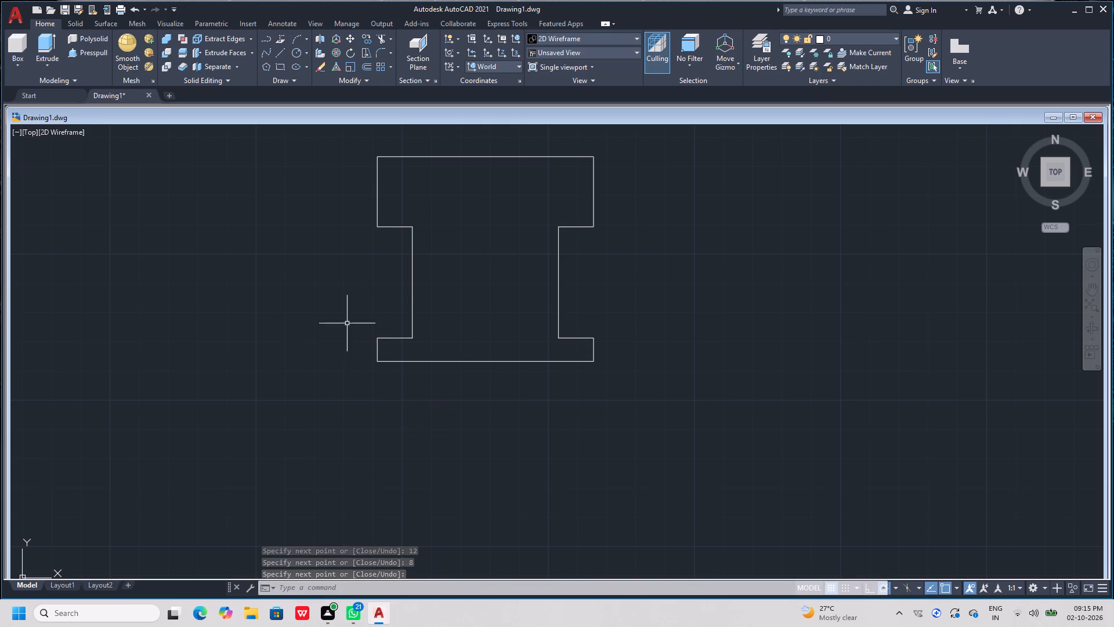
scroll(337, 287, down, 1)
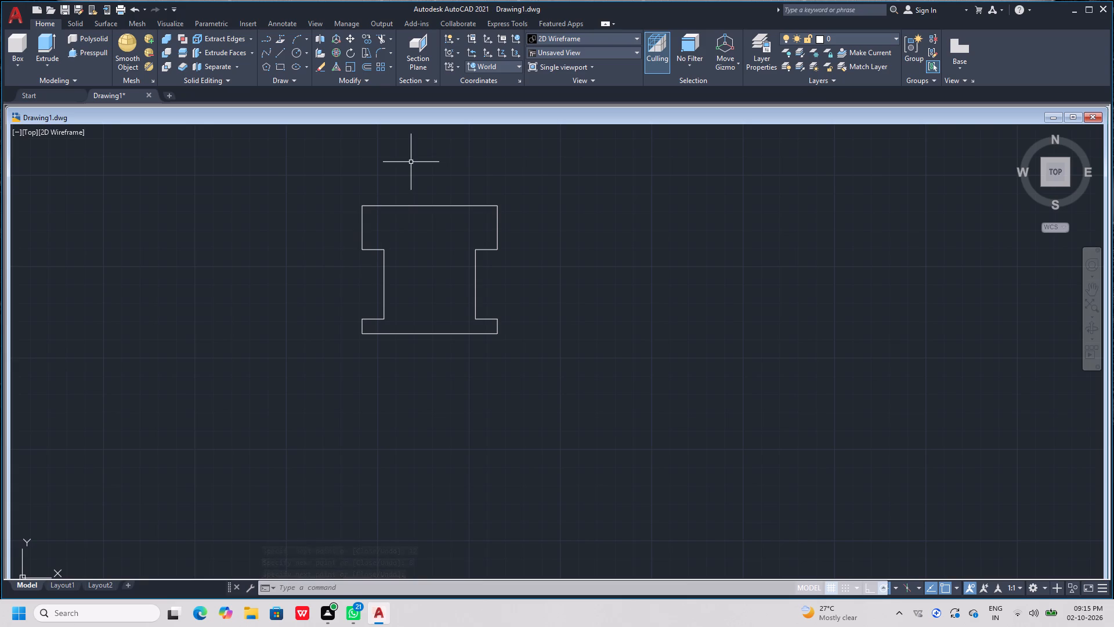
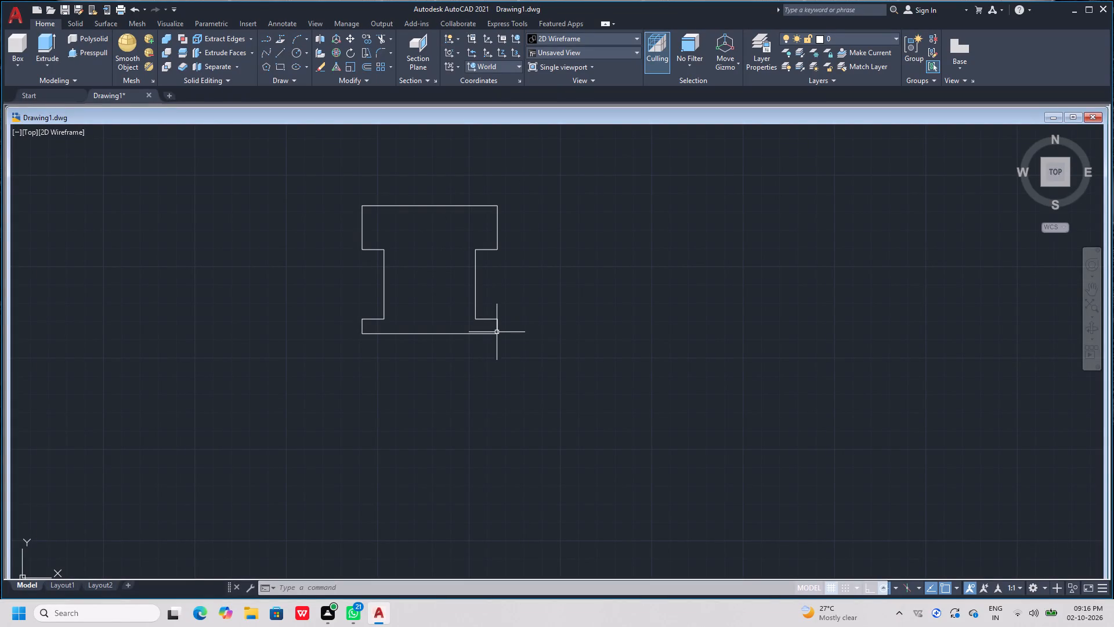
Start a line at the I-outline's bottom-right corner and draw connected segments 9.5 units right and 5 units up.
key(Escape)
key(Escape)
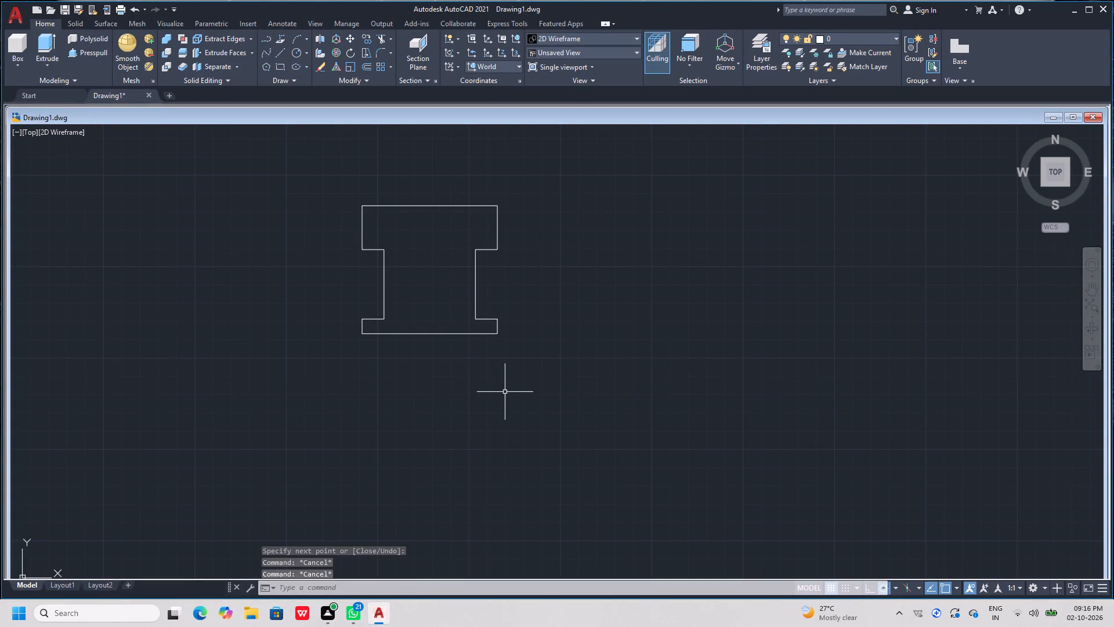
text(l)
key(space)
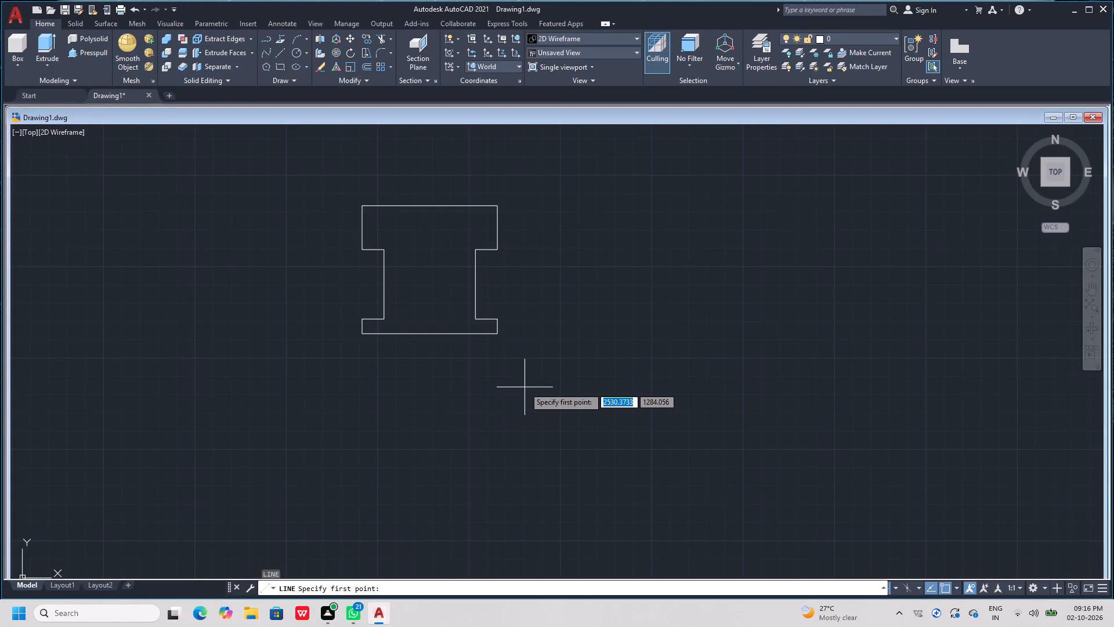
click(497, 335)
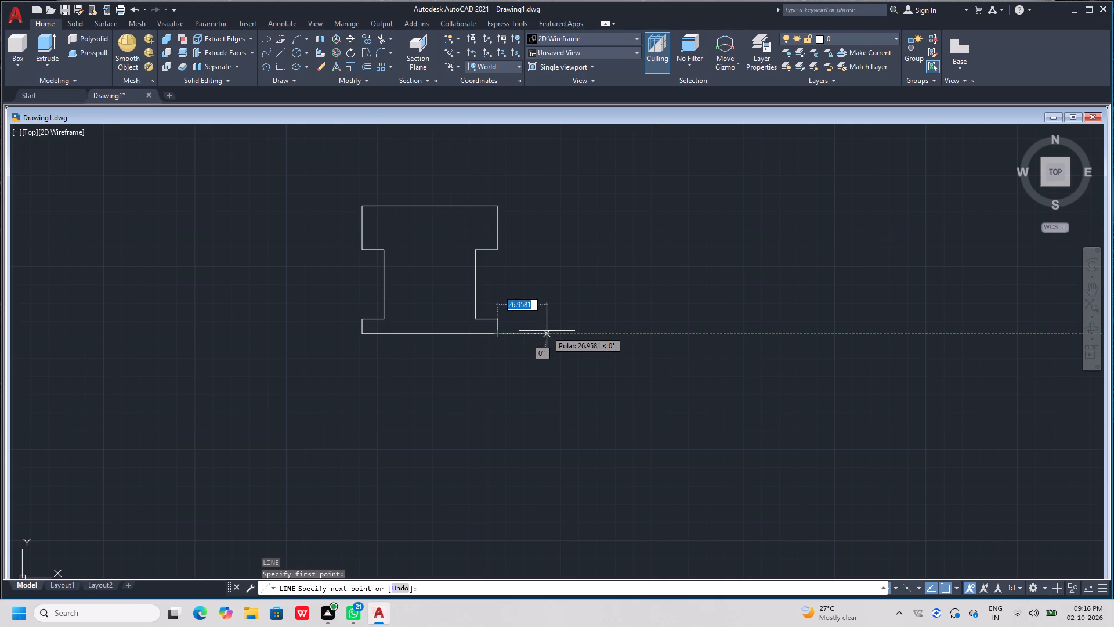
text(9.5)
key(Return)
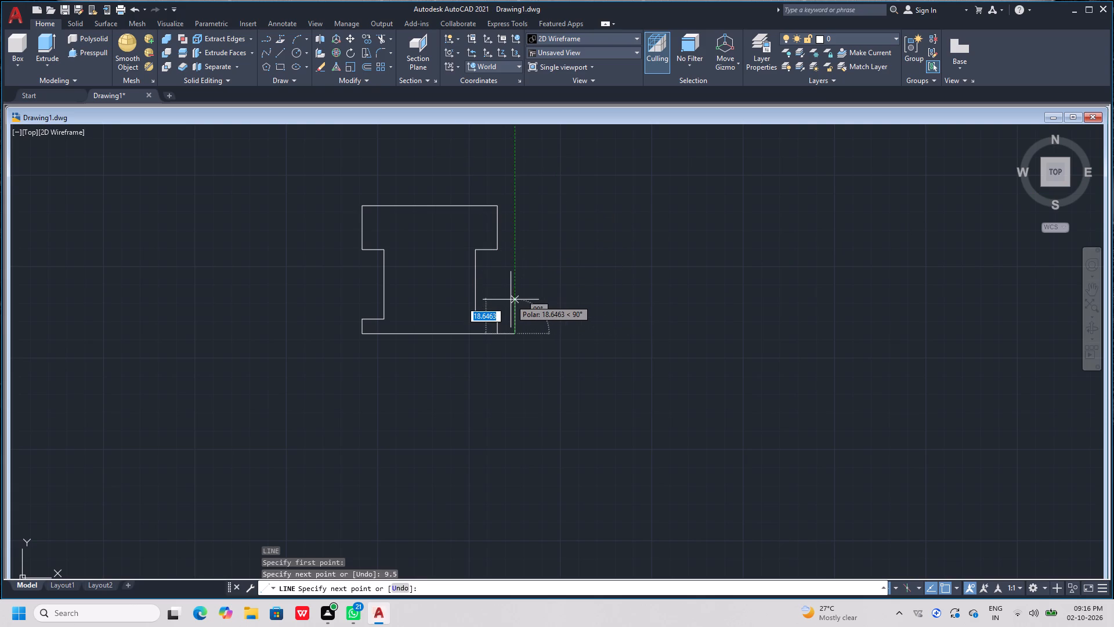
key(5)
key(Return)
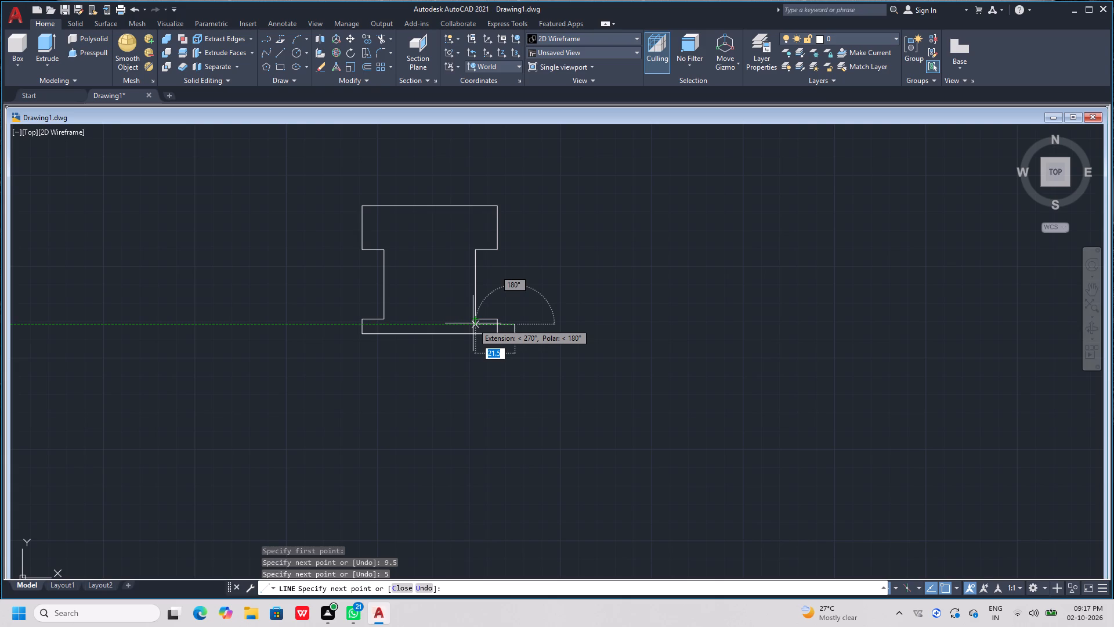
Form a small notch in the new side profile with connected segments 4 units left, 2 up and 4 right.
key(4)
key(Return)
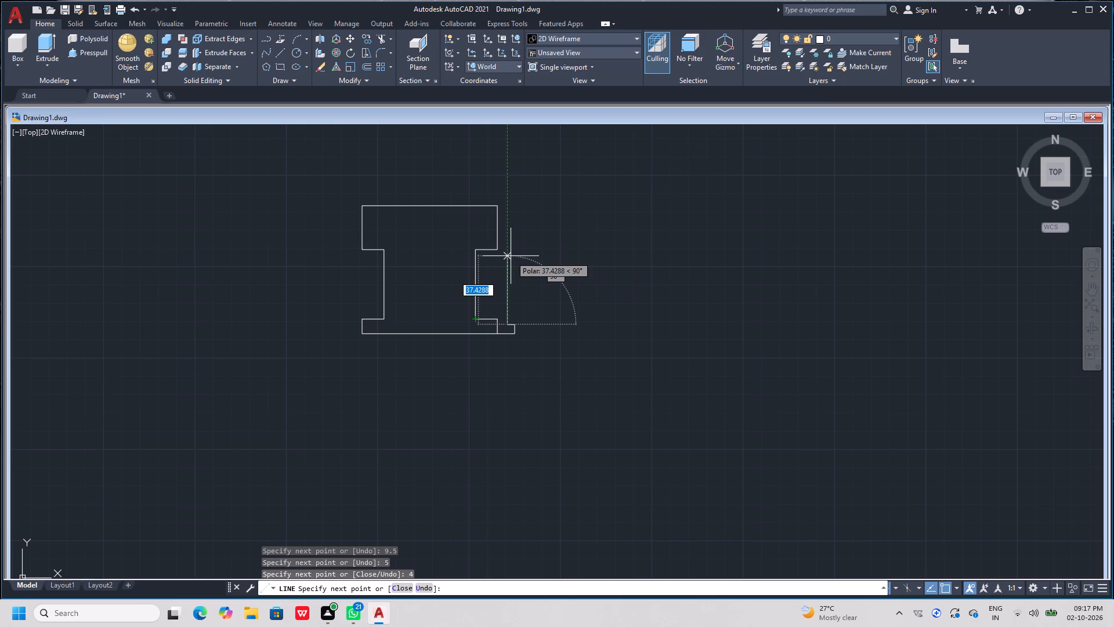
key(2)
key(Return)
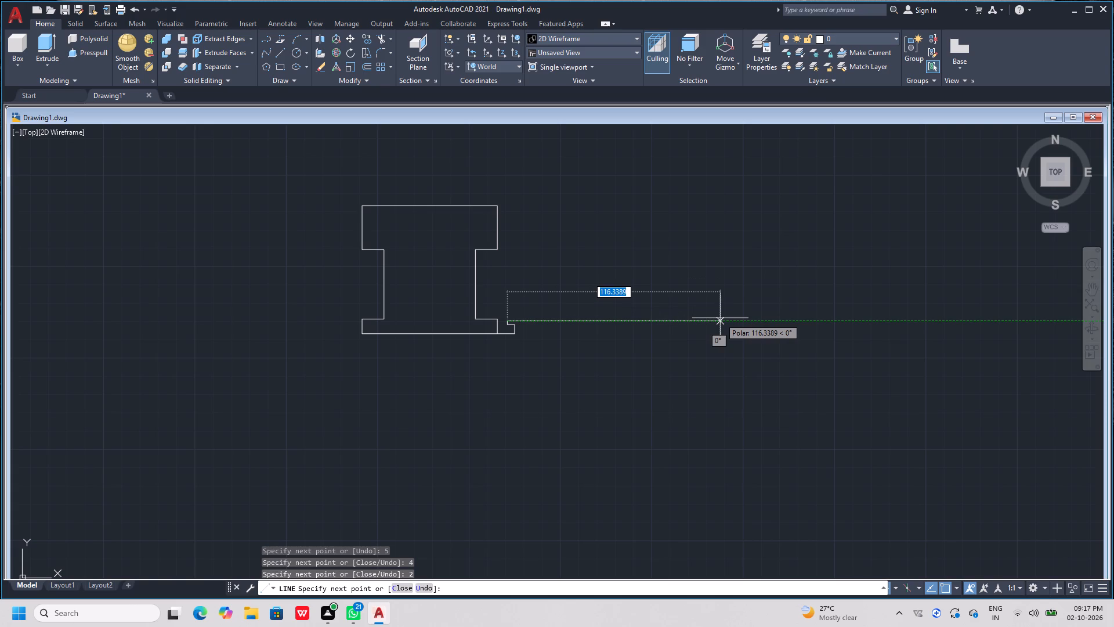
key(4)
key(Return)
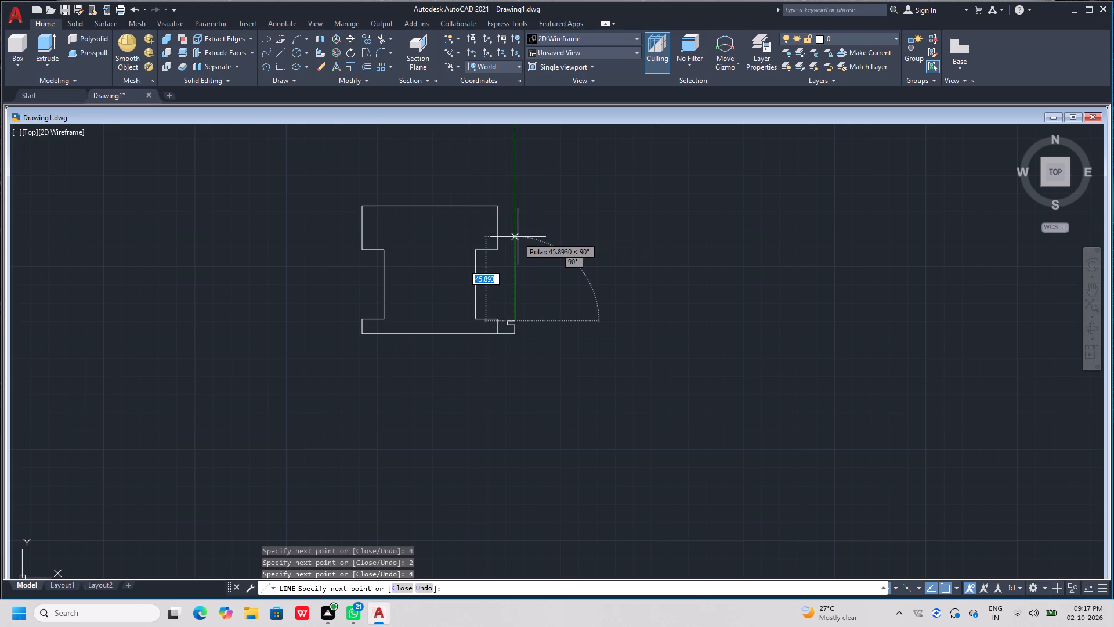
Continue the side profile above the notch with connected segments 2 units up, 39 units up and 4 units left.
key(2)
key(Return)
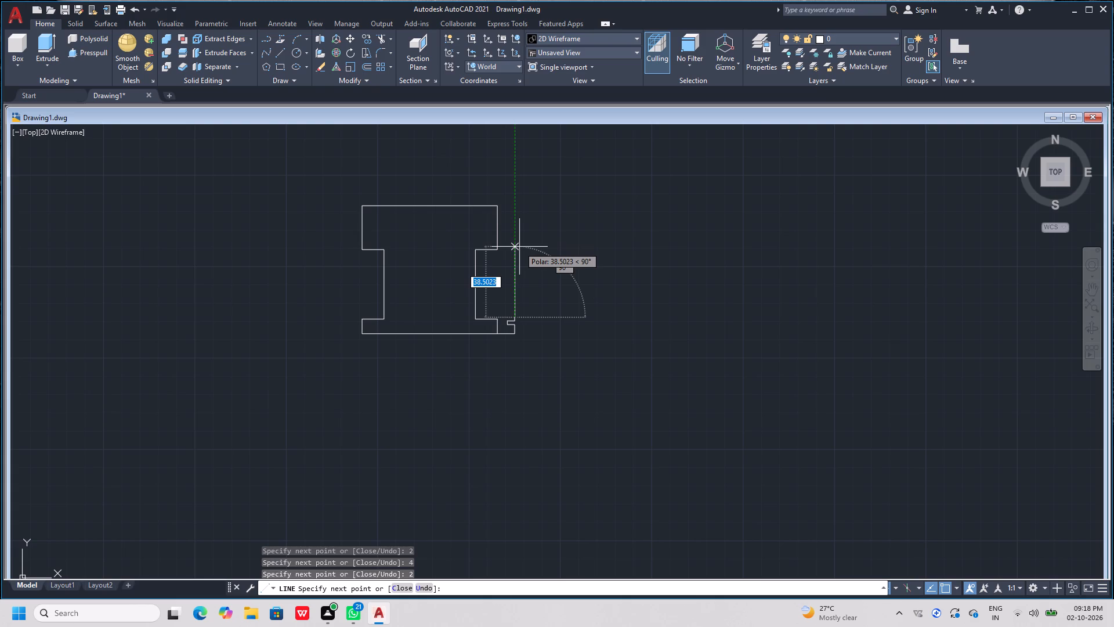
key(3)
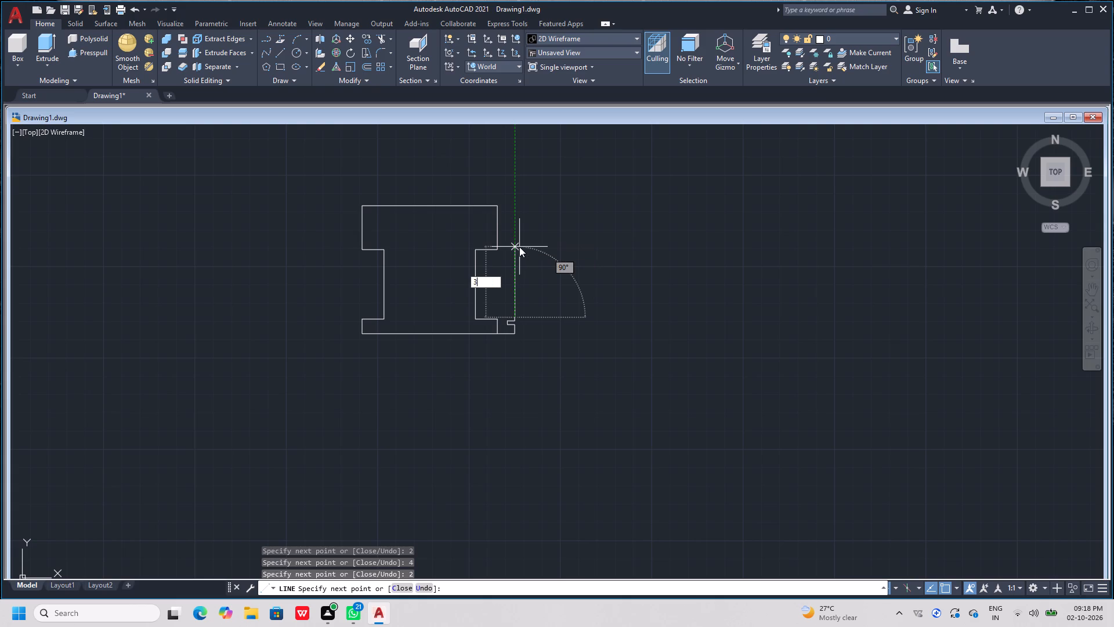
key(9)
key(Return)
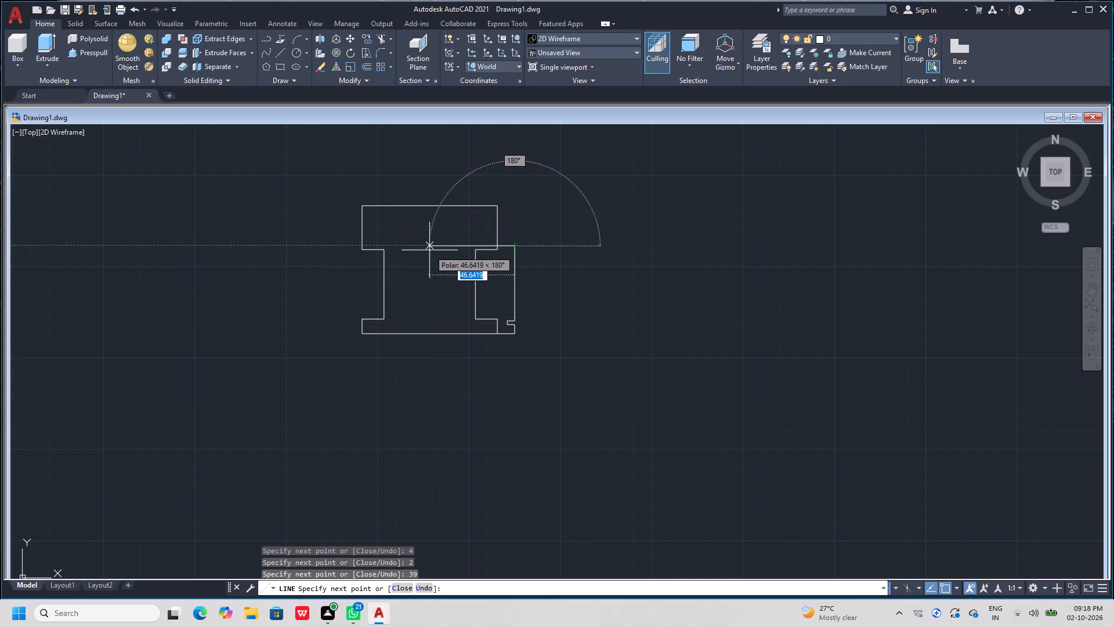
key(4)
key(Return)
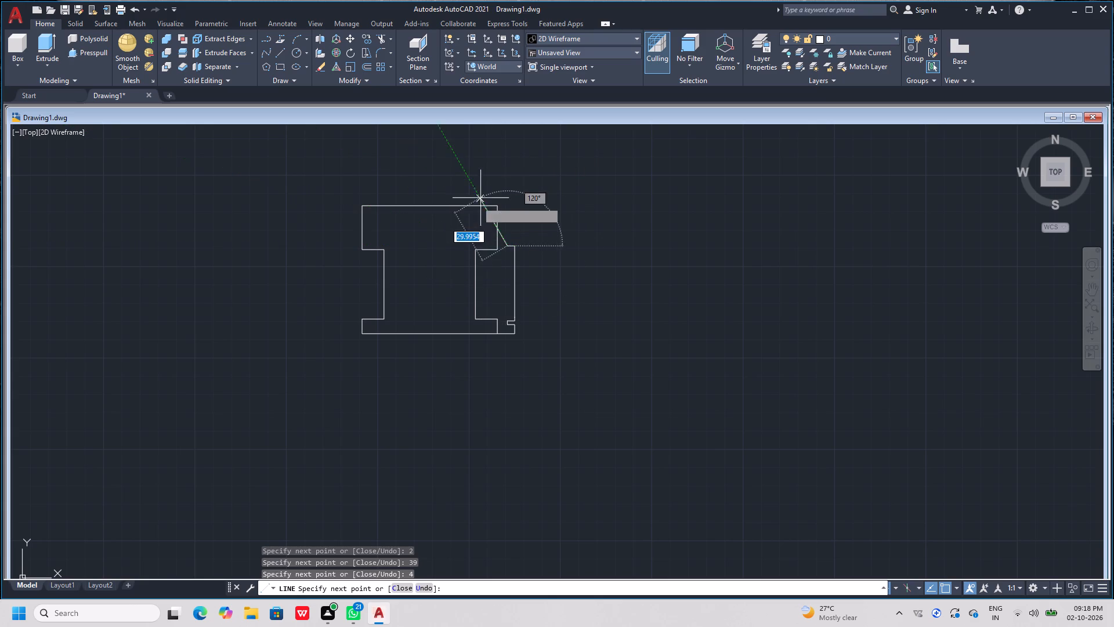
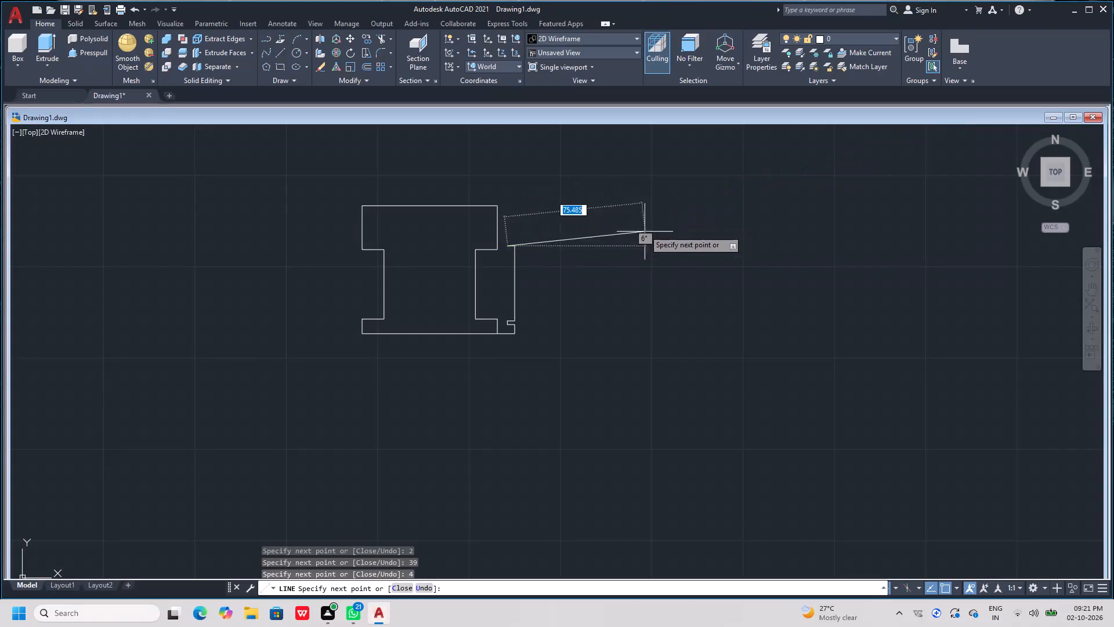
Finish the side profile's connected line sequence at the free end of its top 4-unit segment.
key(Return)
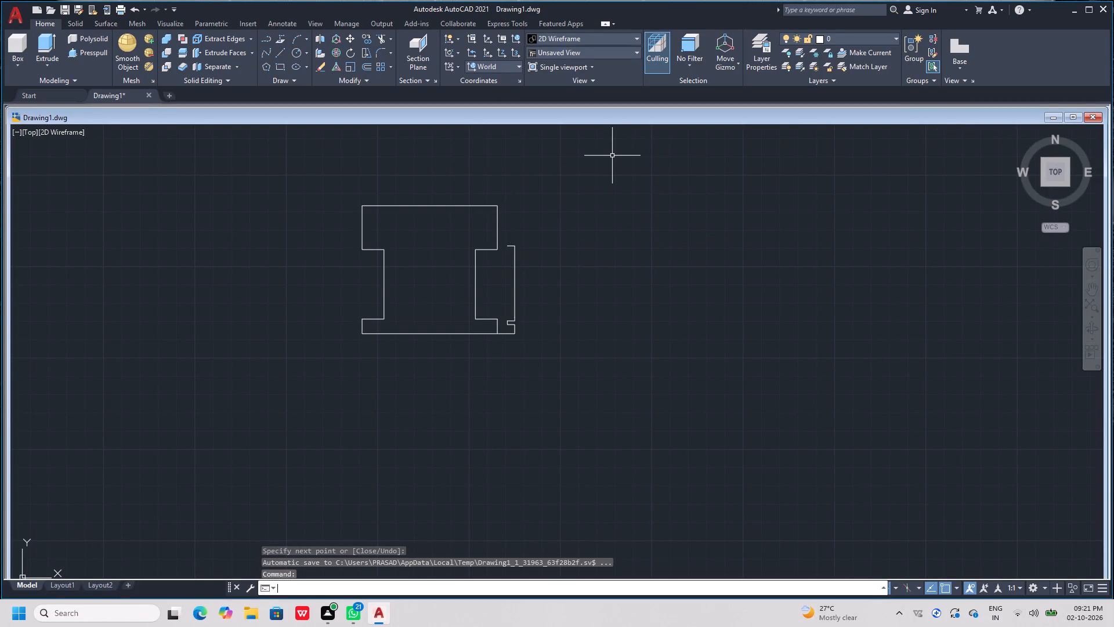
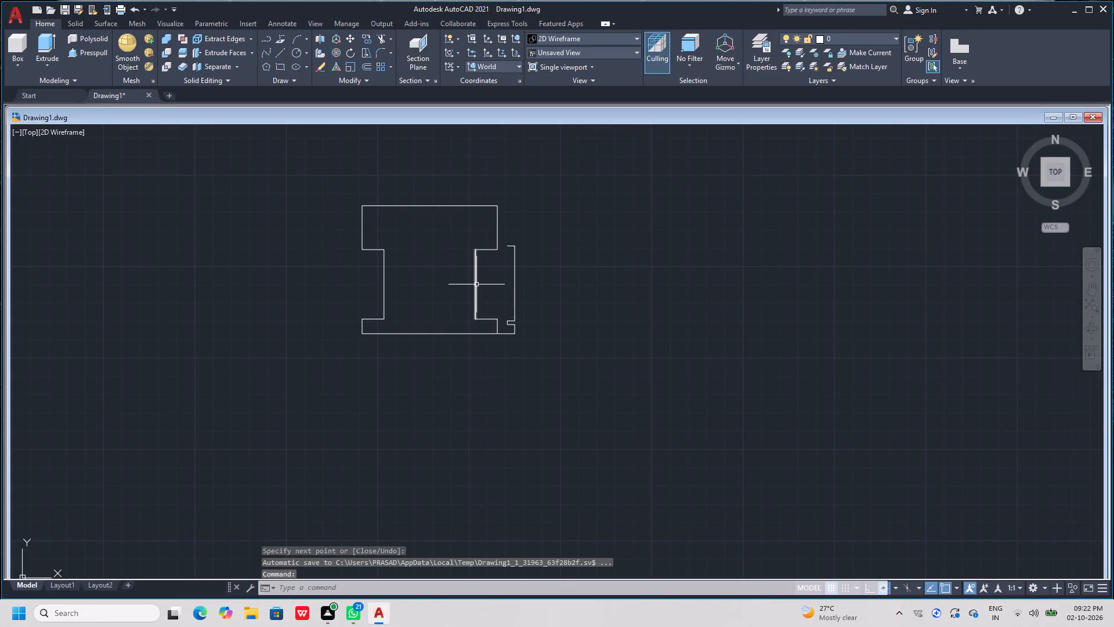
Draw a 1-unit line down from the free end of the side profile's top segment and a 4-unit line right to its vertical edge.
text(l)
key(space)
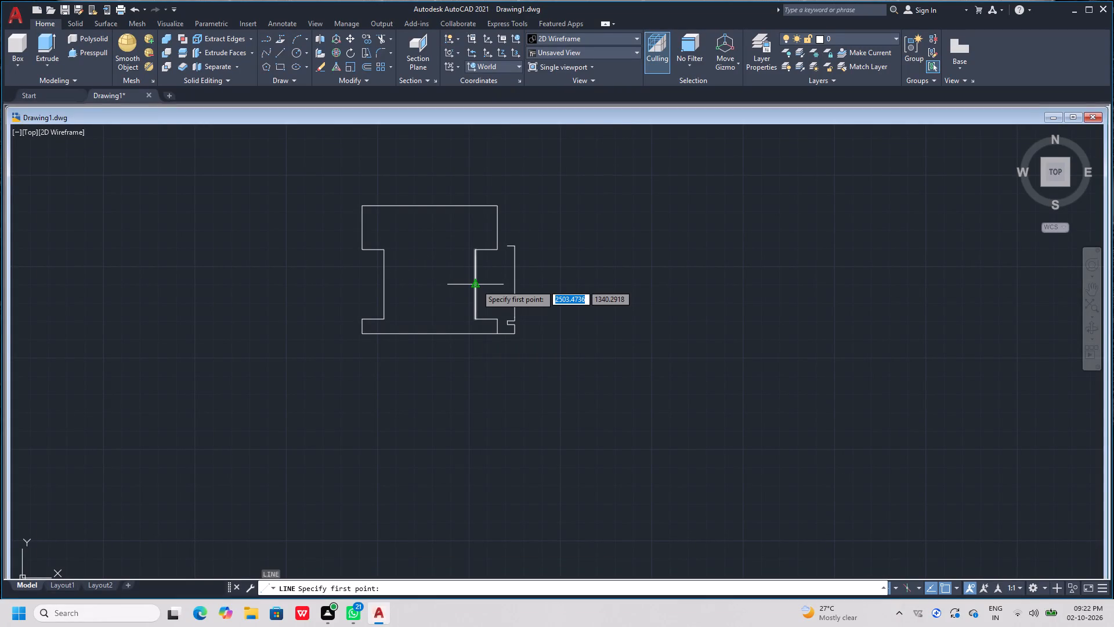
click(508, 243)
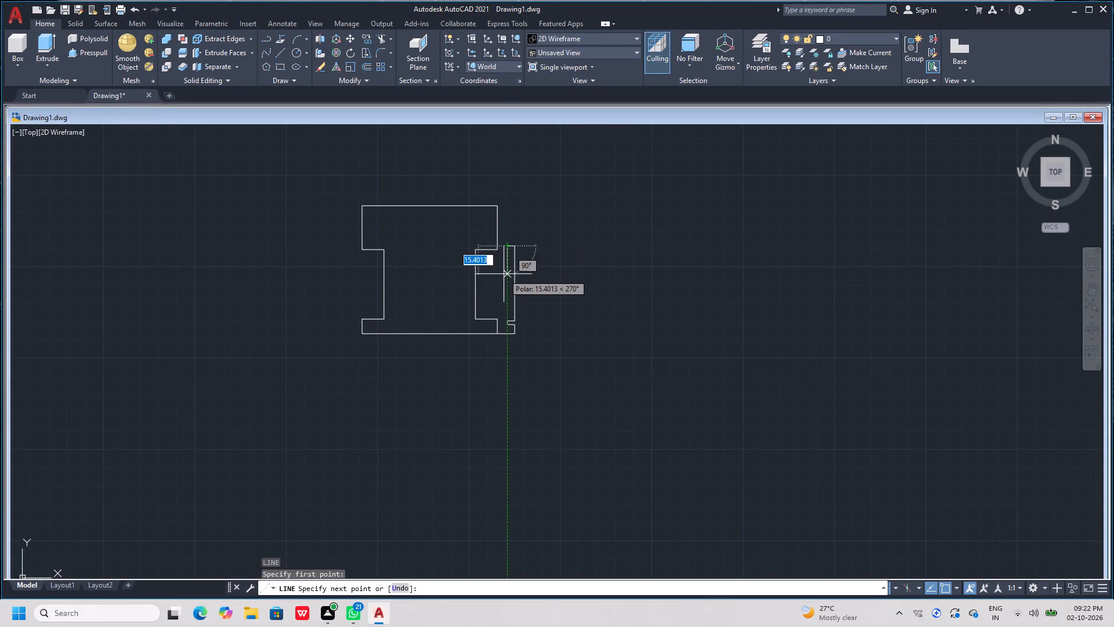
key(1)
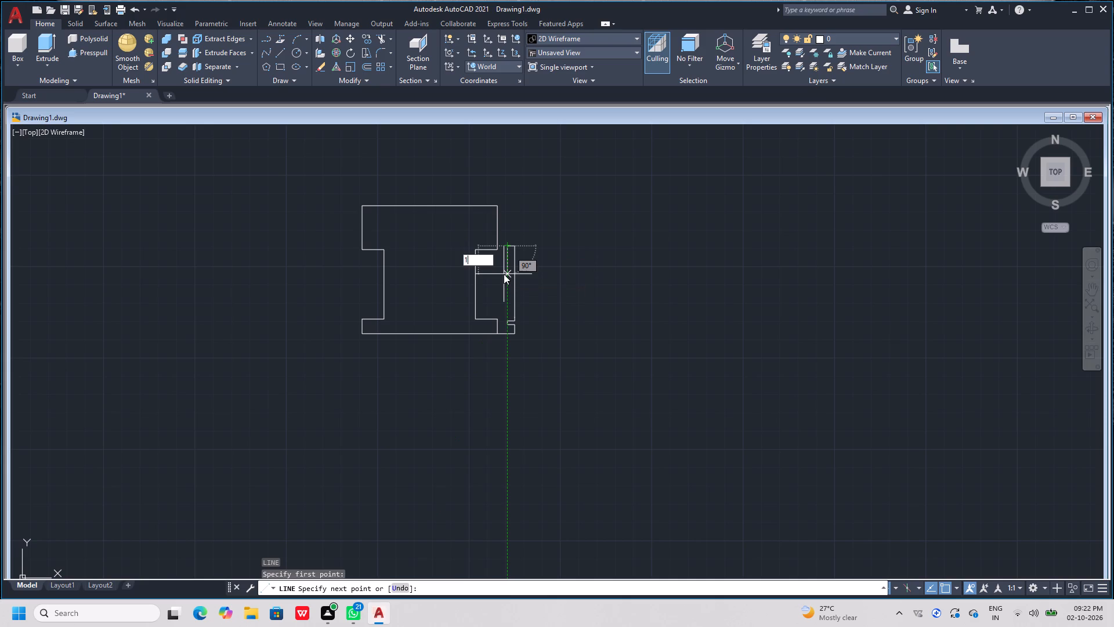
key(Return)
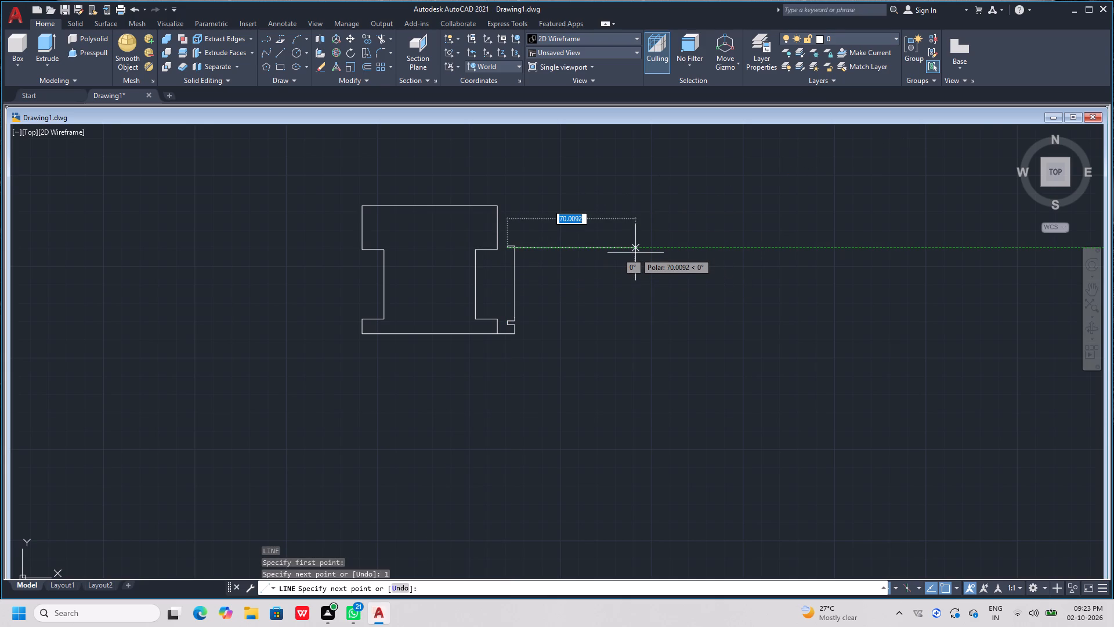
key(4)
key(Return)
key(Return)
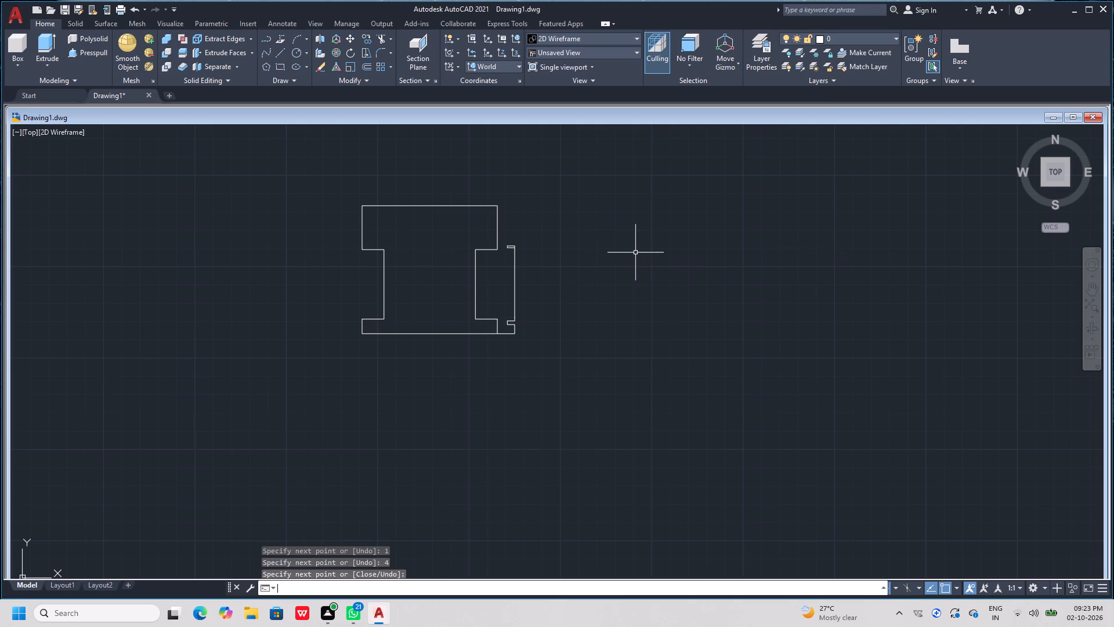
Trim away the 1-unit vertical line joining the free ends of the side profile's two top 4-unit segments.
scroll(476, 273, up, 2)
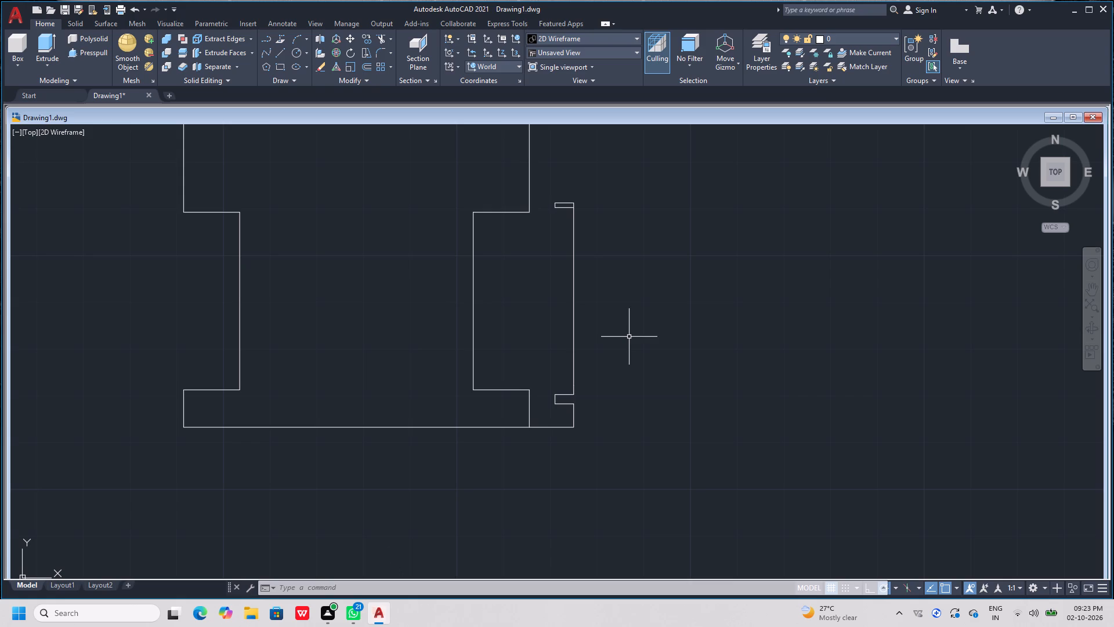
text(tr)
key(space)
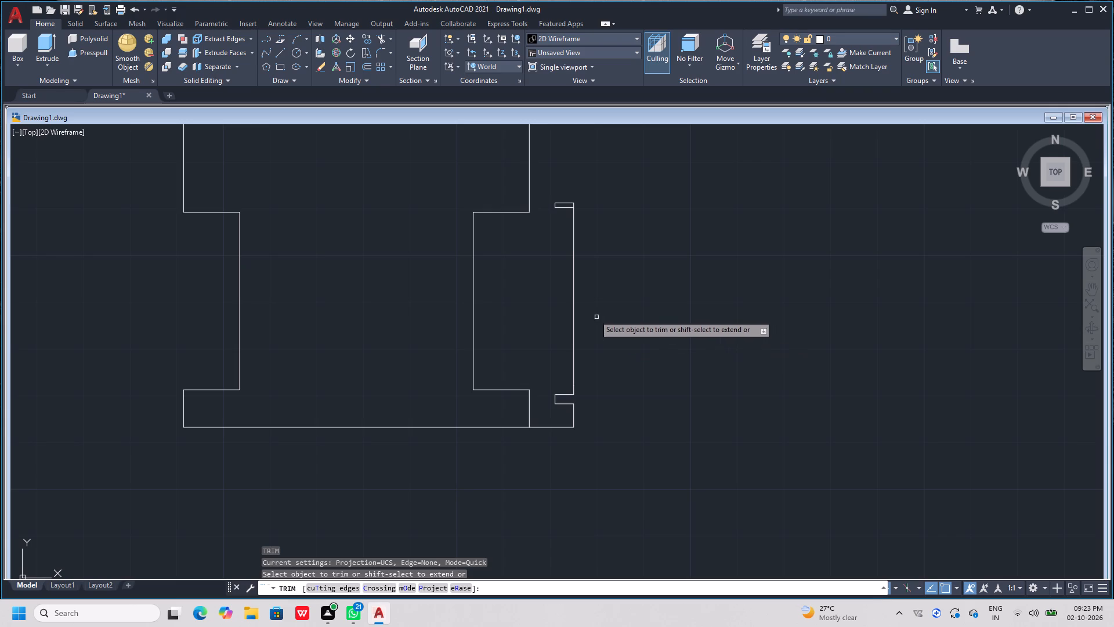
scroll(562, 203, up, 3)
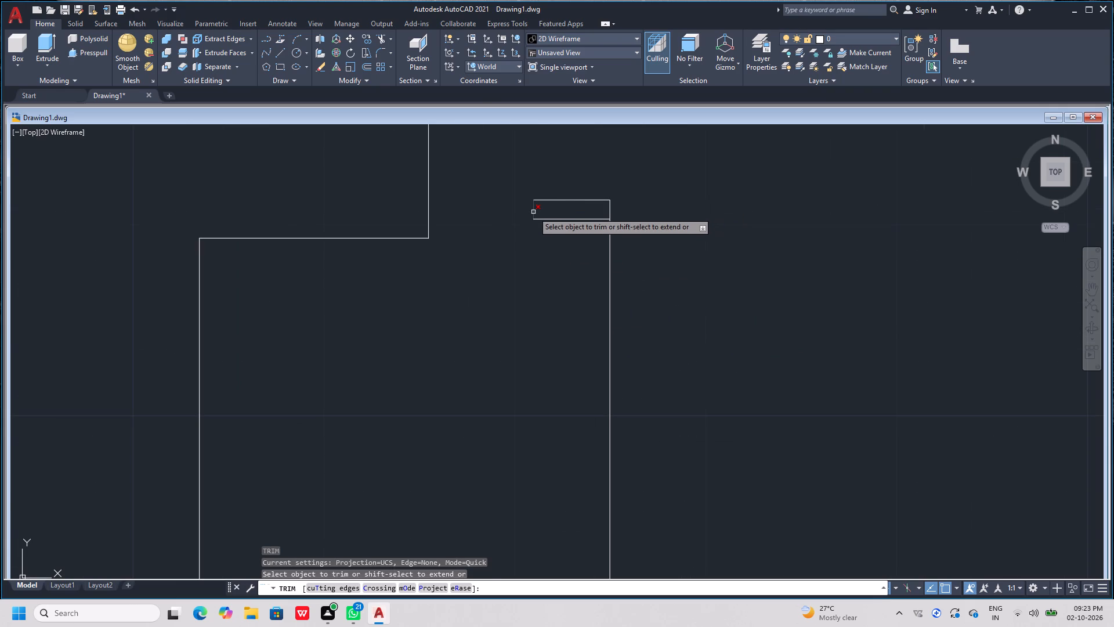
click(533, 212)
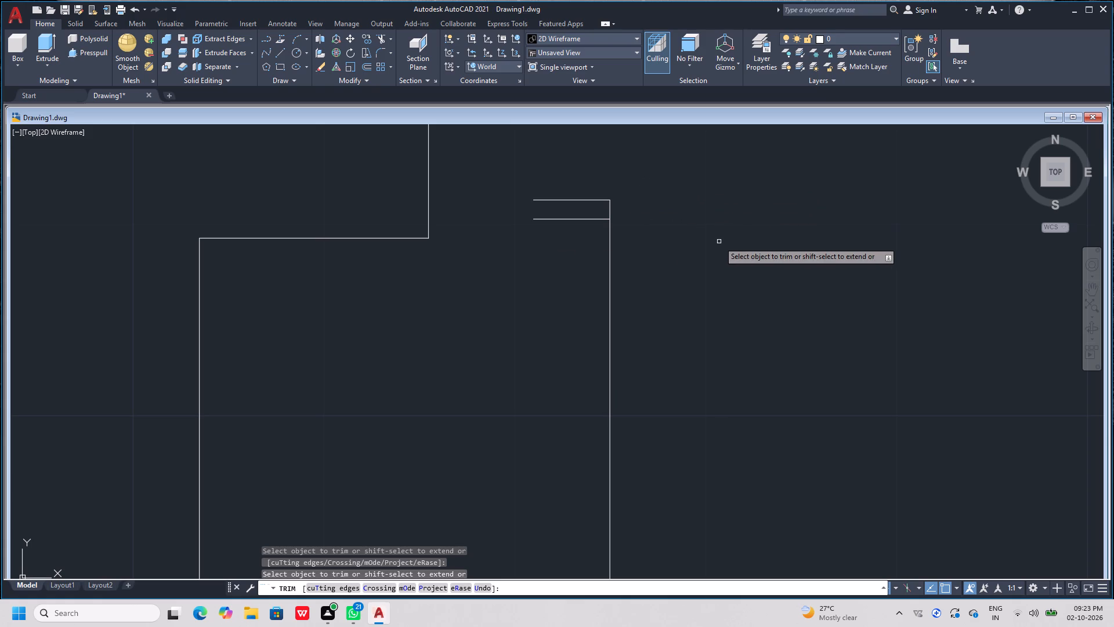
text(l)
key(space)
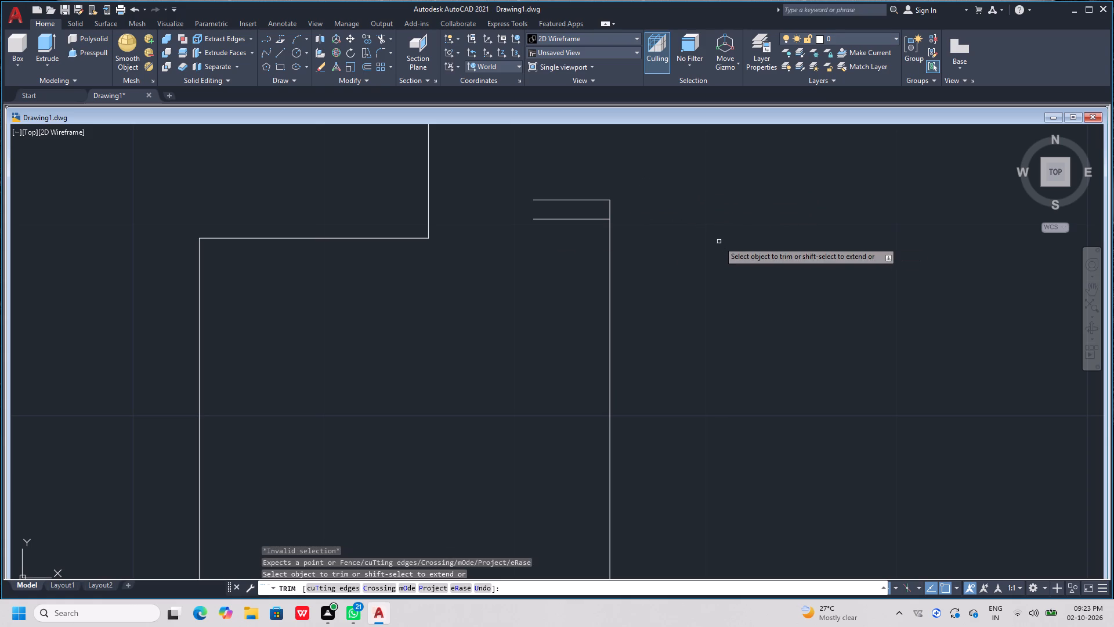
key(Escape)
key(Escape)
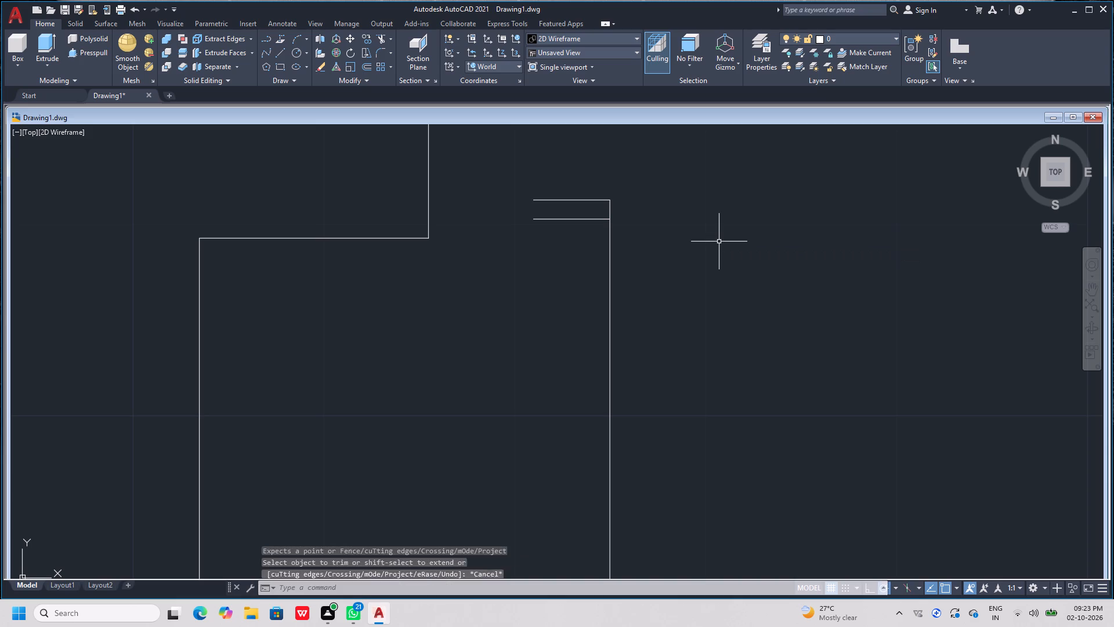
key(Escape)
Start a new line at the free left end of the side profile's uppermost 4-unit segment.
text(l)
key(space)
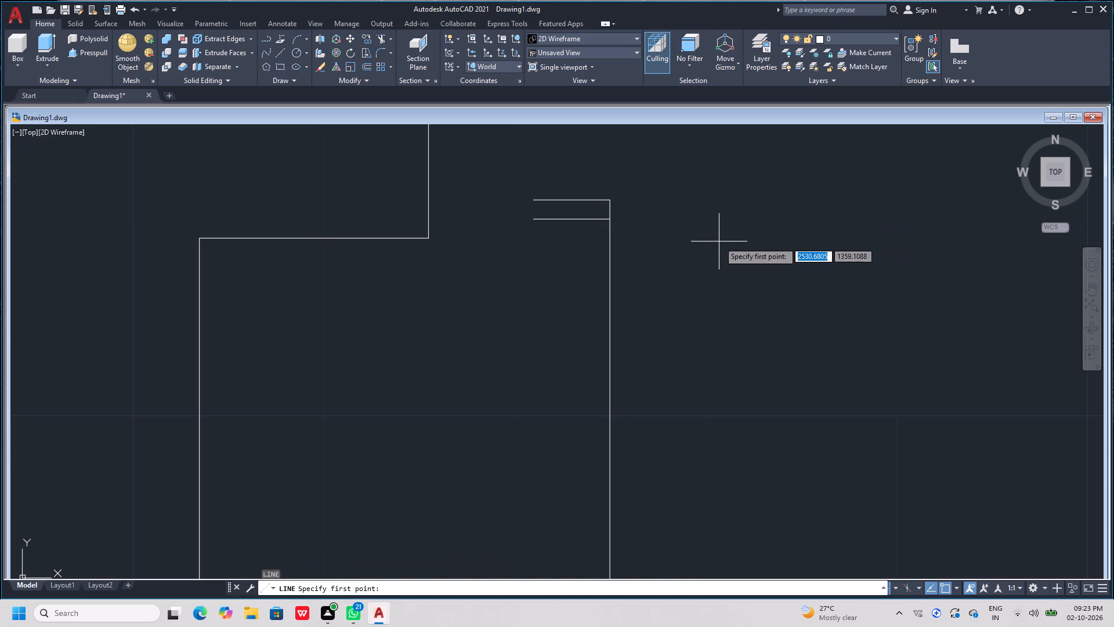
click(534, 203)
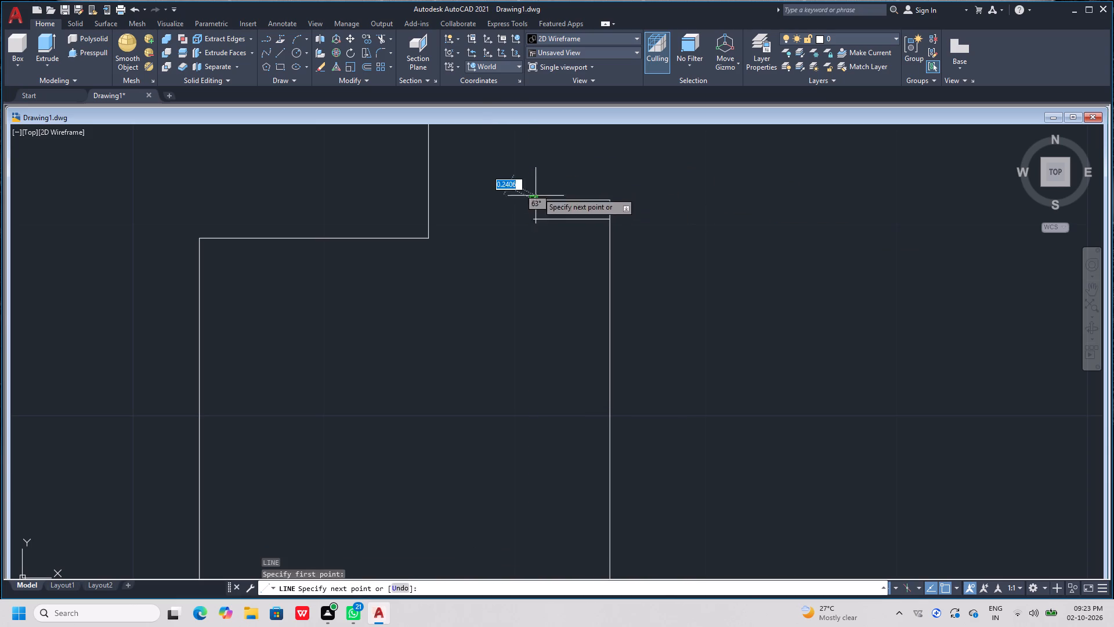
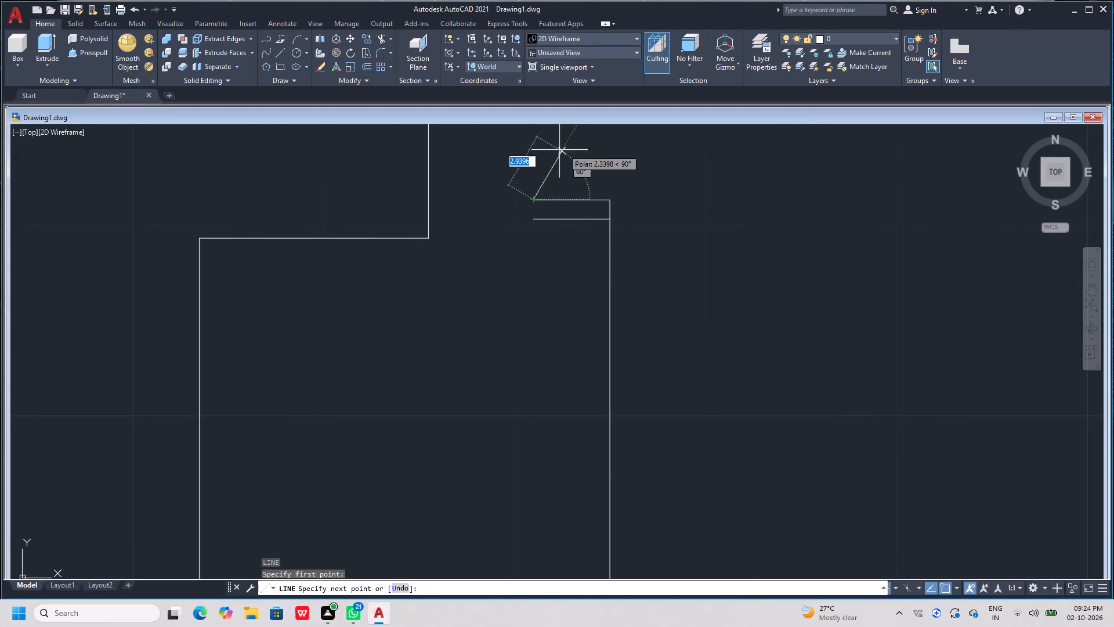
Draw the first tooth above the side profile's uppermost segment: 3 units up, 4 right, 2 up and 4 left.
scroll(547, 263, down, 2)
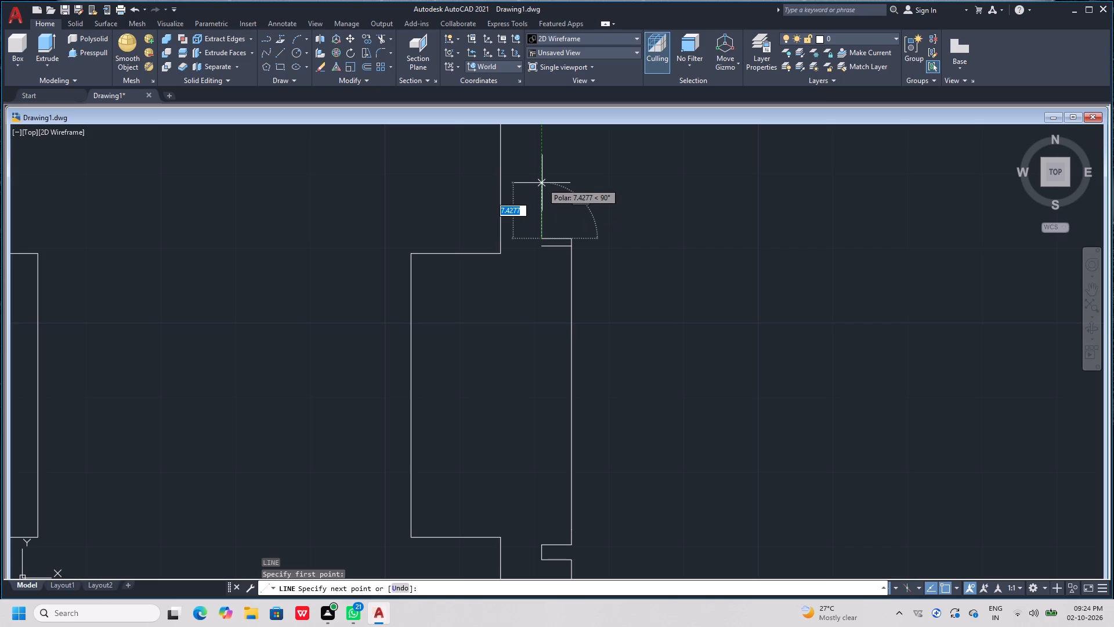
key(3)
key(Return)
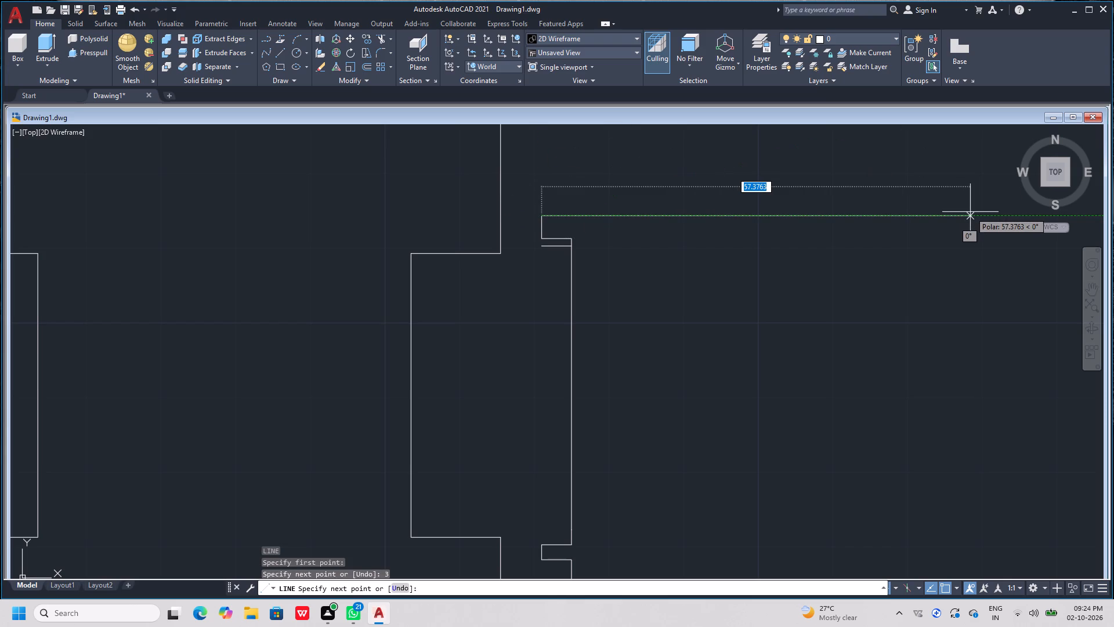
key(4)
key(Return)
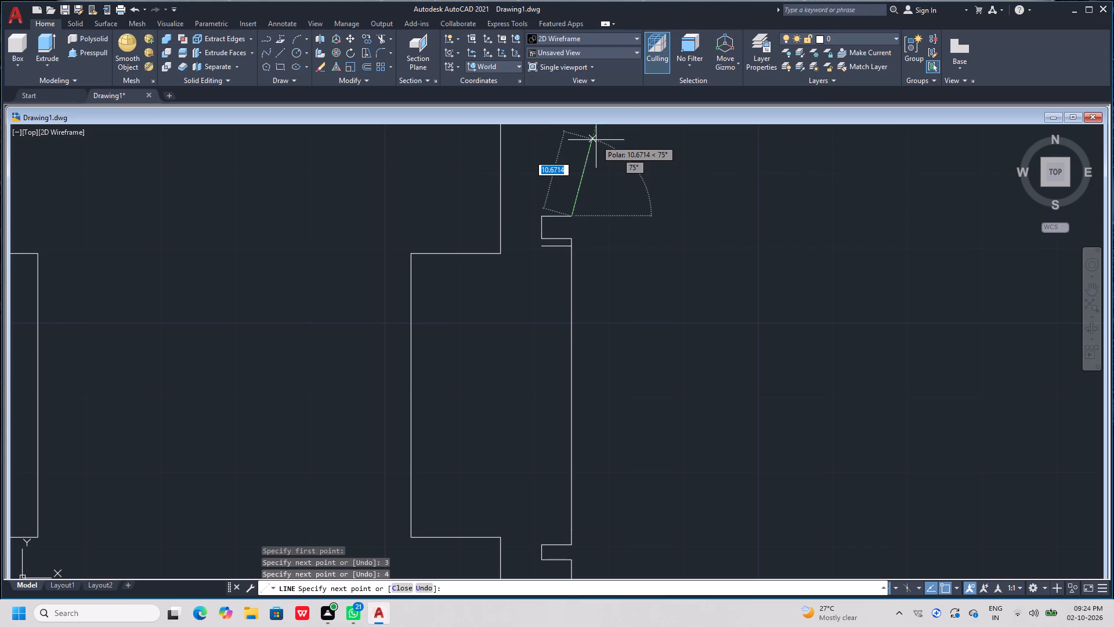
key(2)
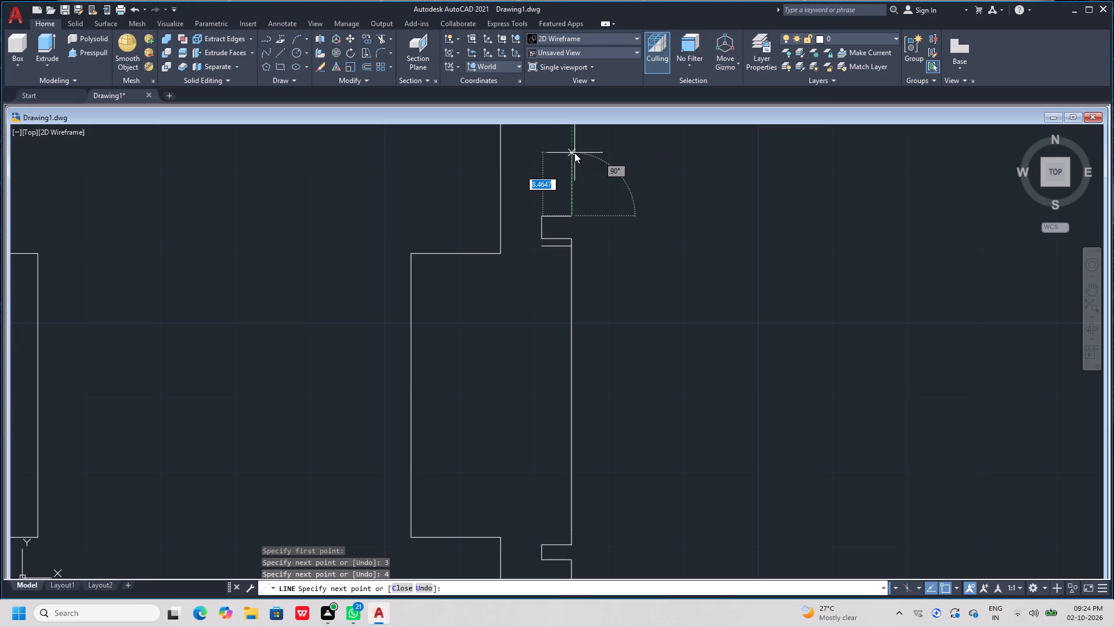
key(Return)
scroll(519, 552, down, 2)
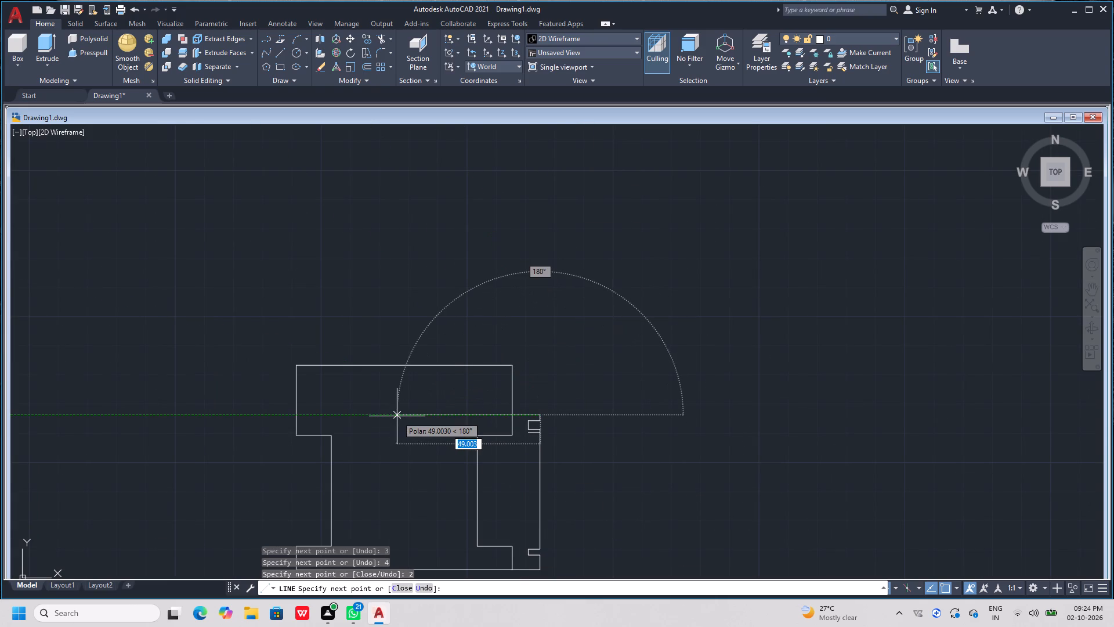
key(4)
key(Return)
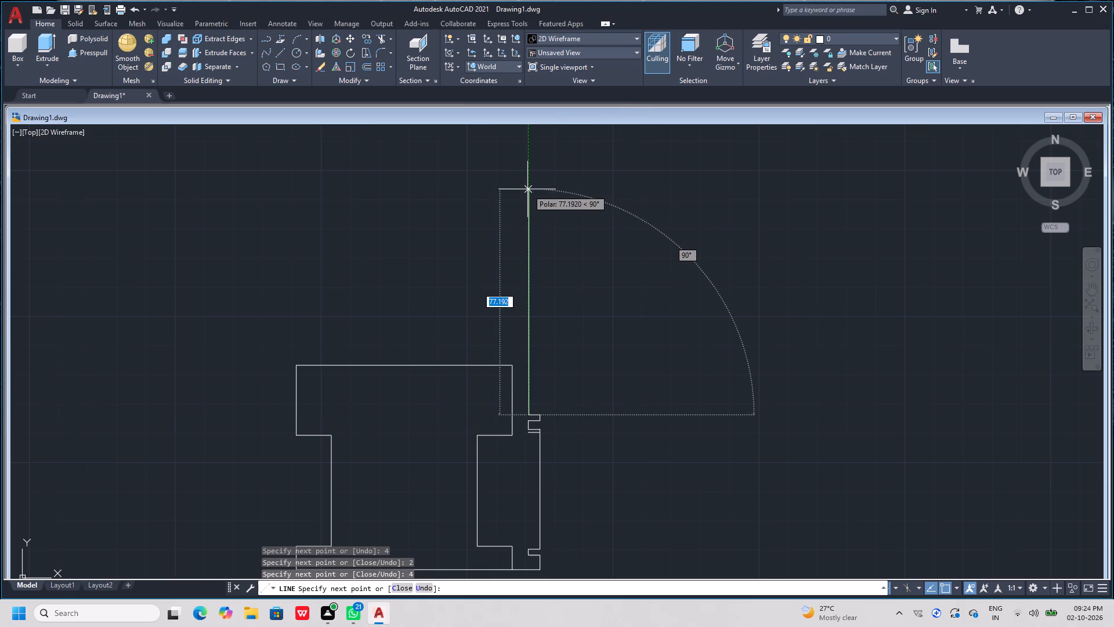
Continue the line upward with a second tooth: 3 units up, 4 right, 2 up and 4 left.
key(3)
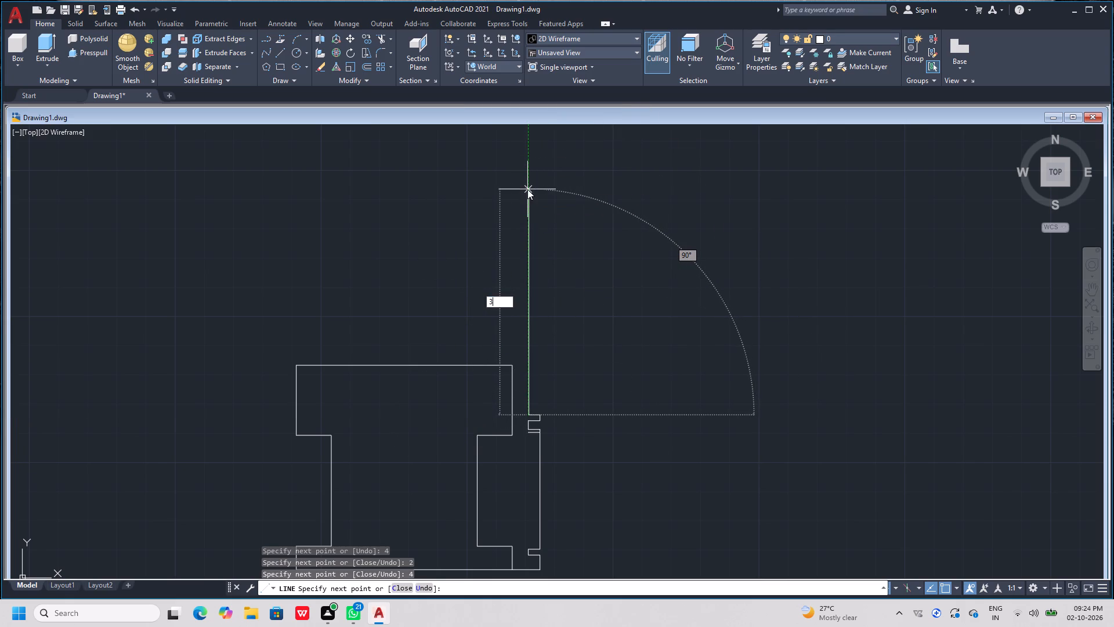
key(Return)
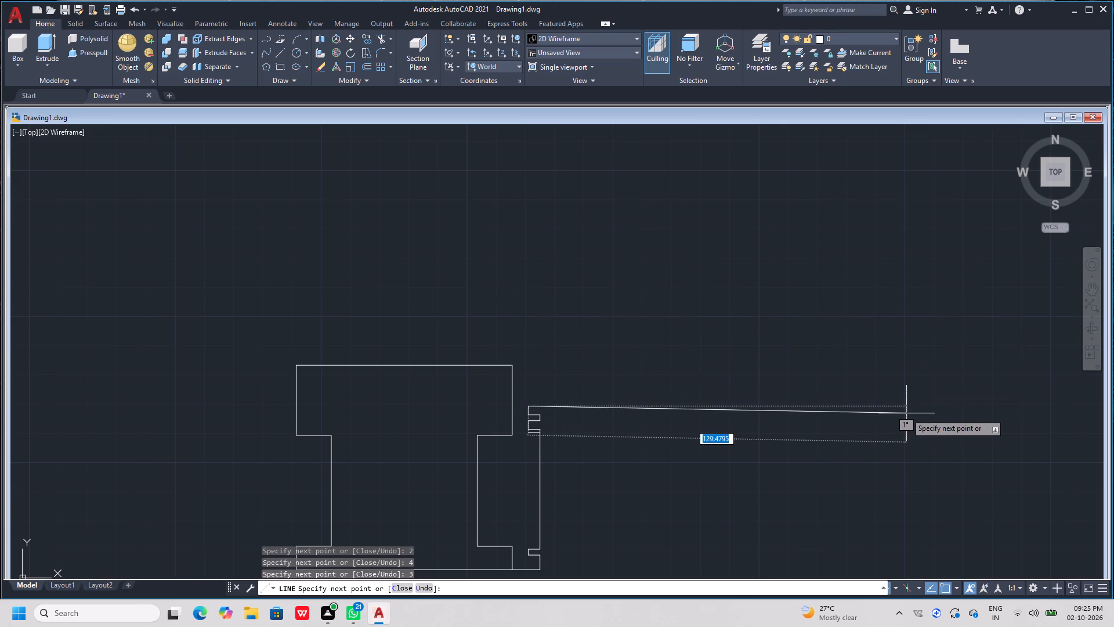
key(4)
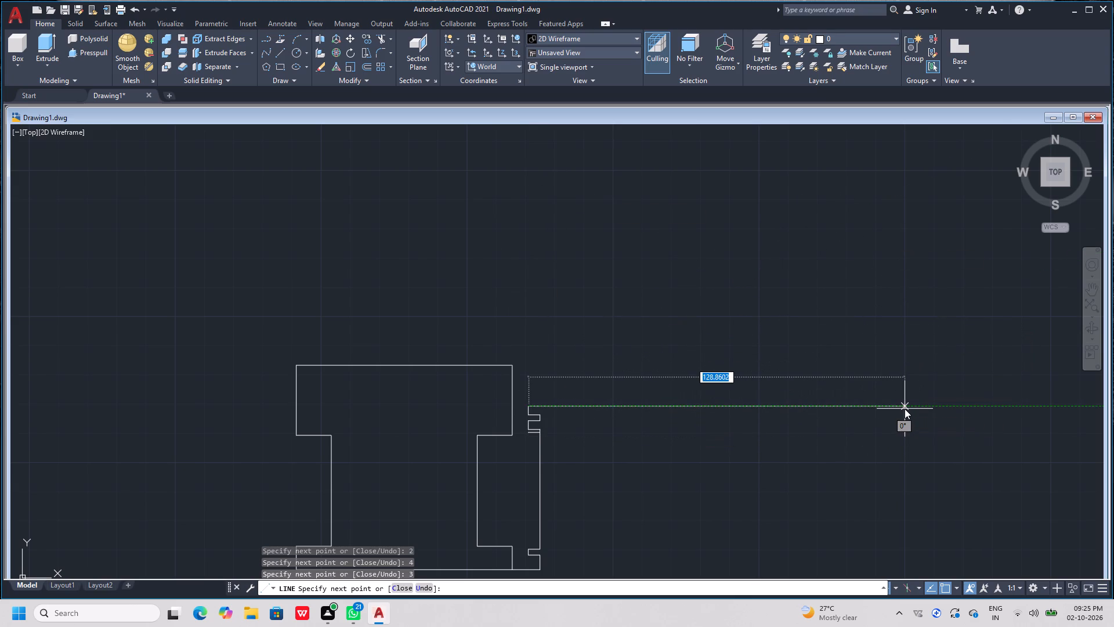
key(Return)
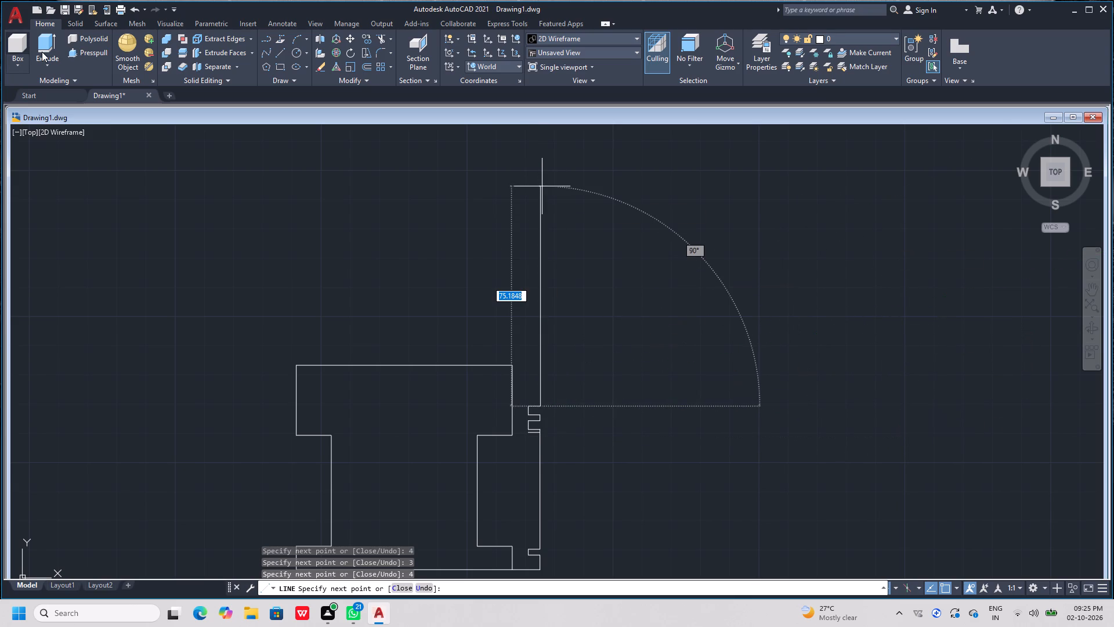
key(2)
key(Return)
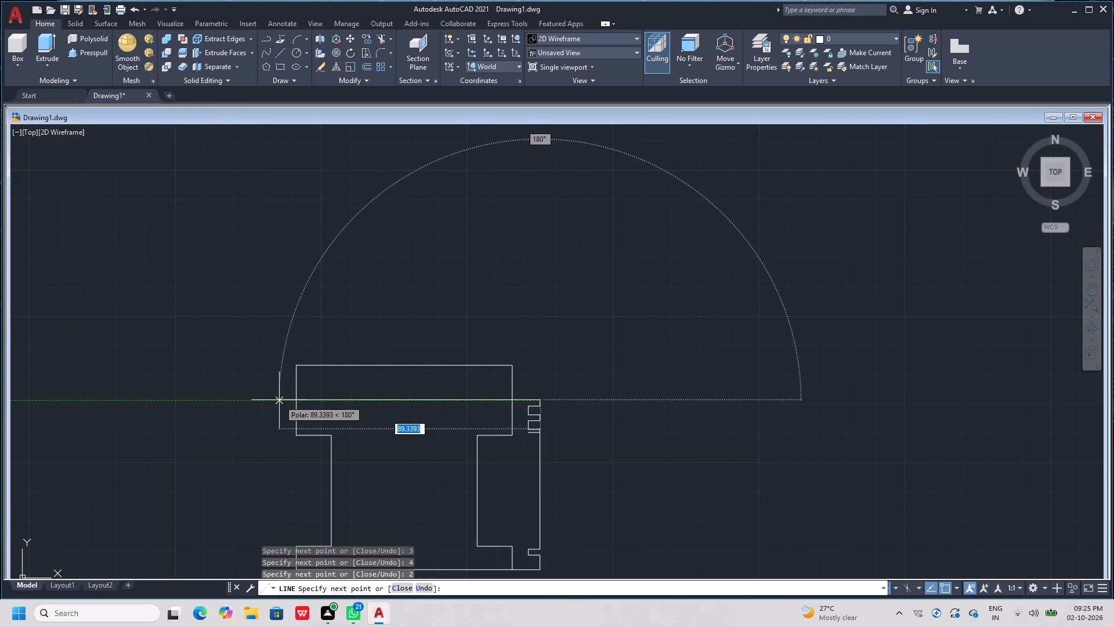
key(4)
key(Return)
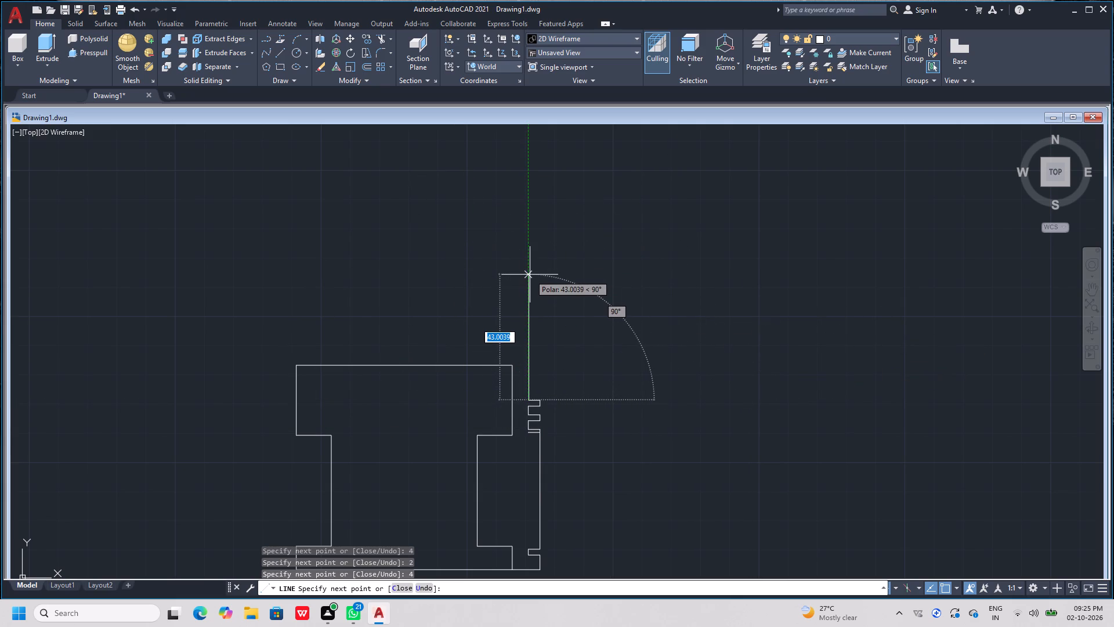
Add a third tooth to the side profile: 3 units up, 4 right, 2 up and 4 left.
key(3)
key(Return)
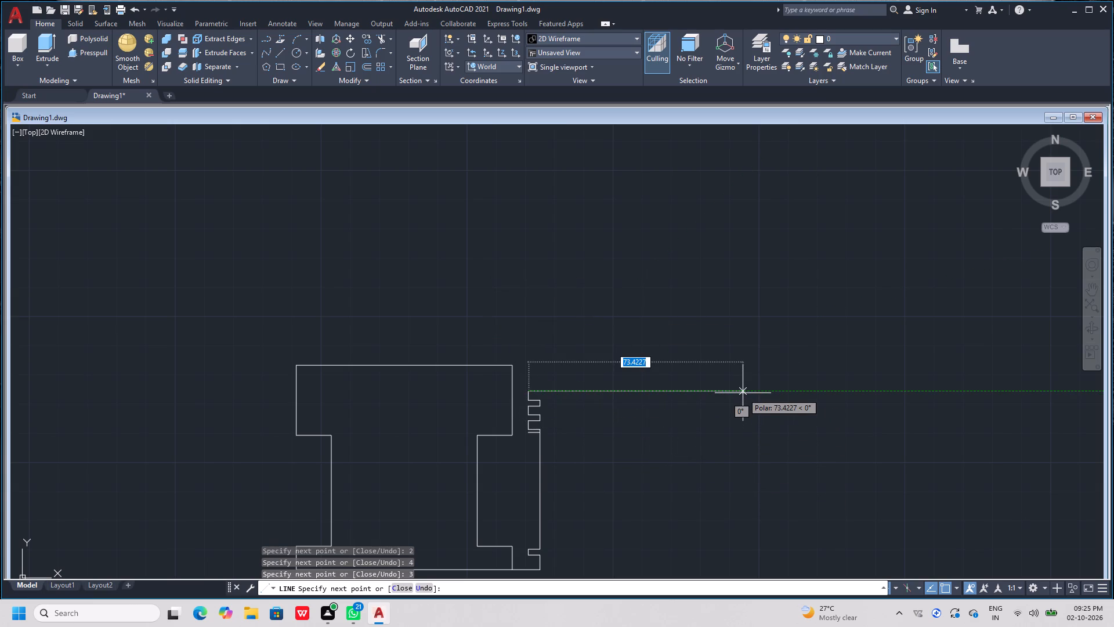
key(4)
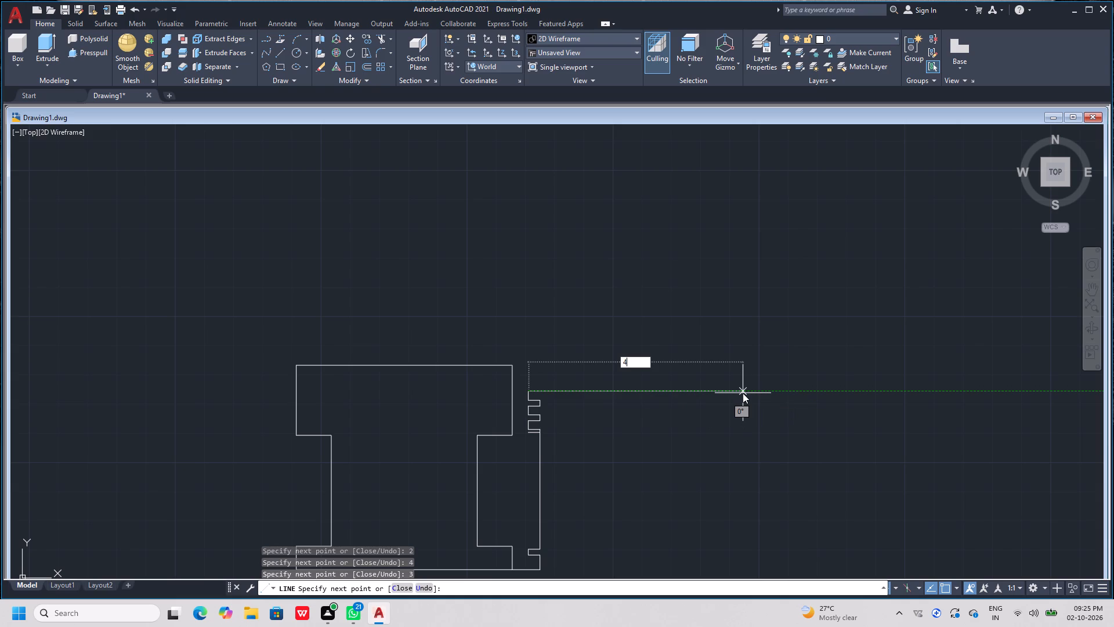
key(Return)
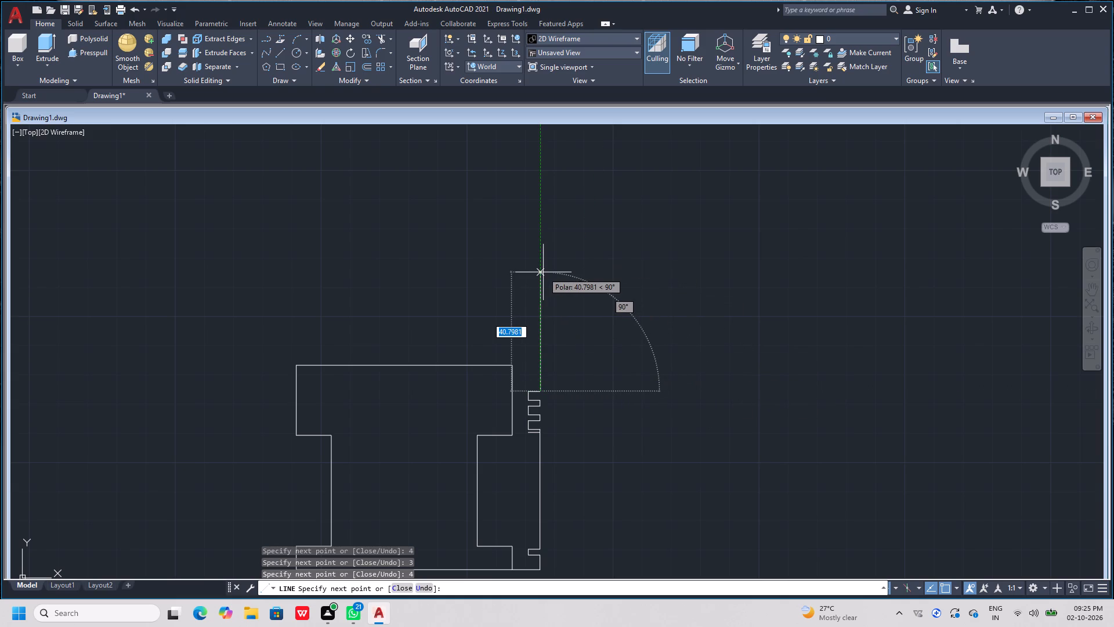
key(2)
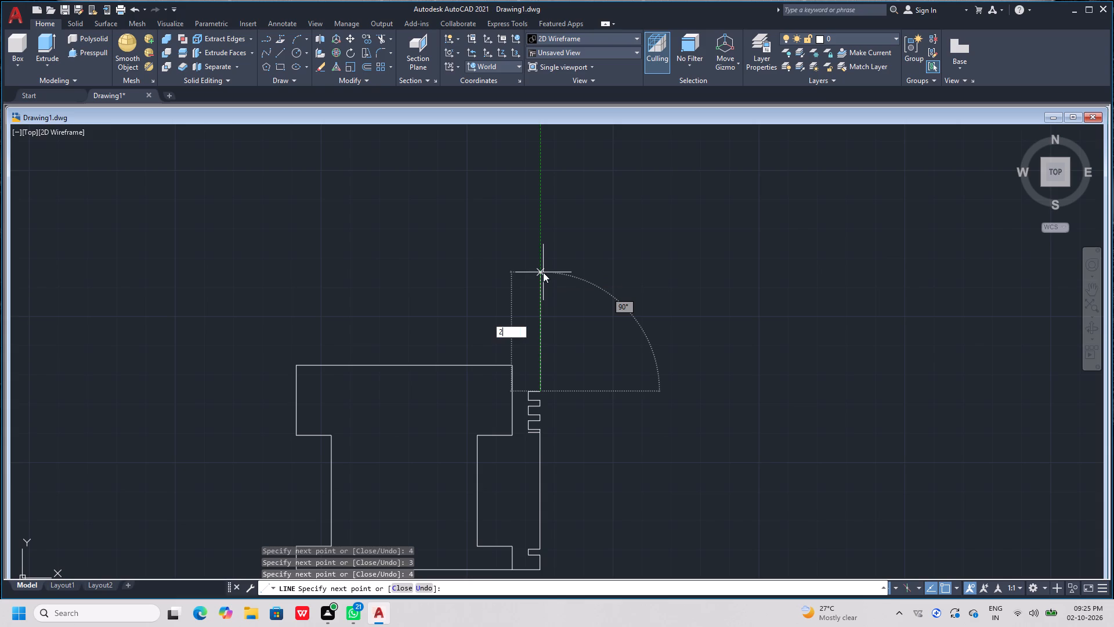
key(Return)
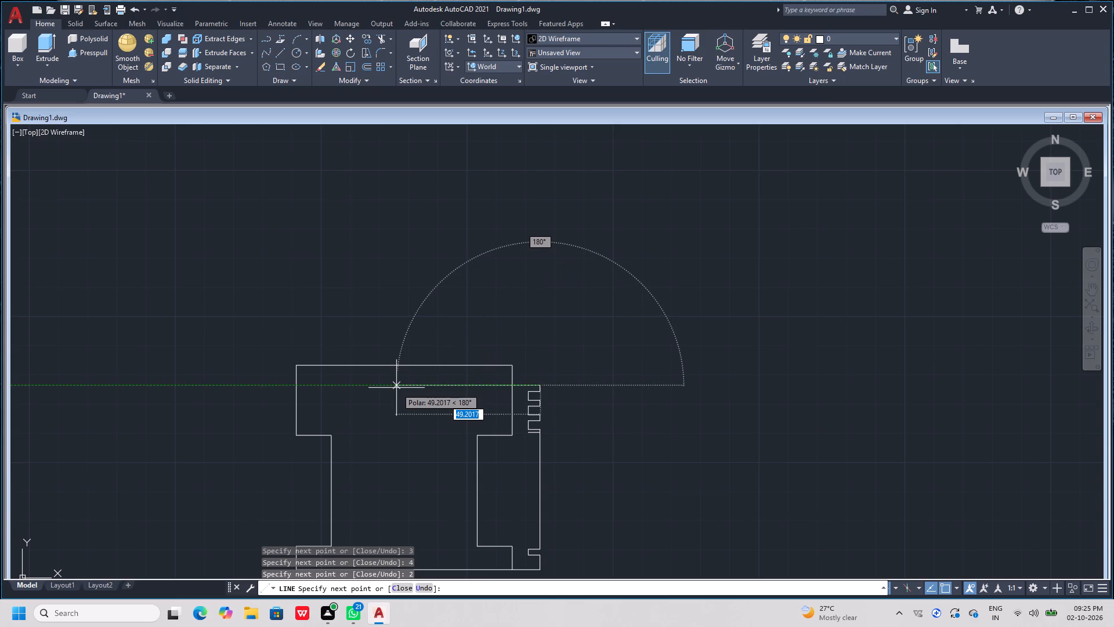
key(4)
key(Return)
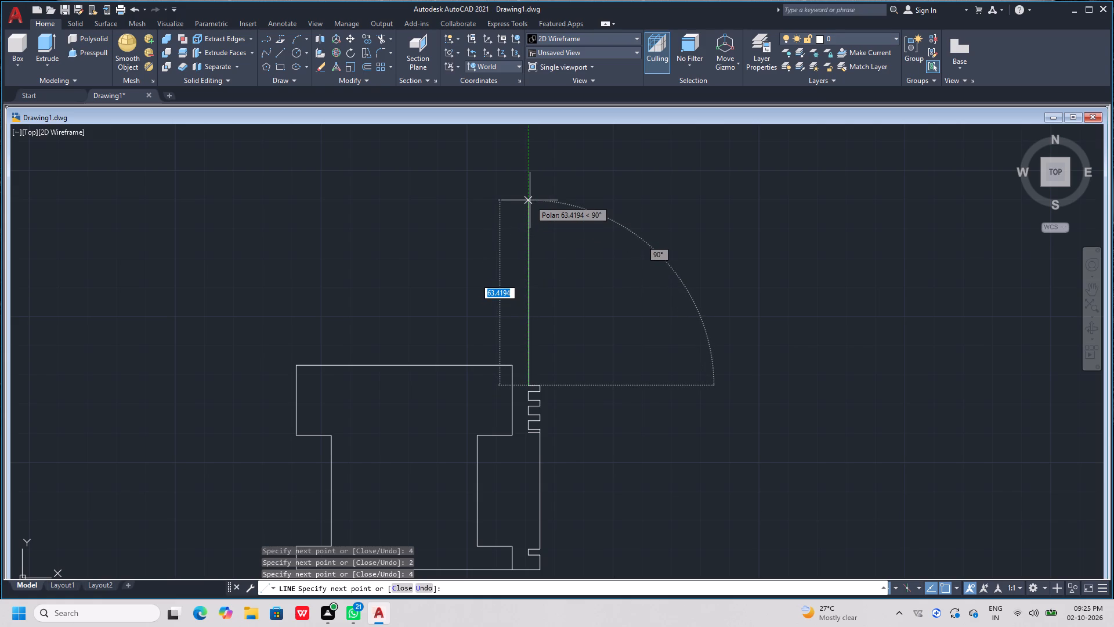
Add a fourth tooth to the side profile: 3 units up, 4 right, 2 up and 4 left.
key(3)
key(Return)
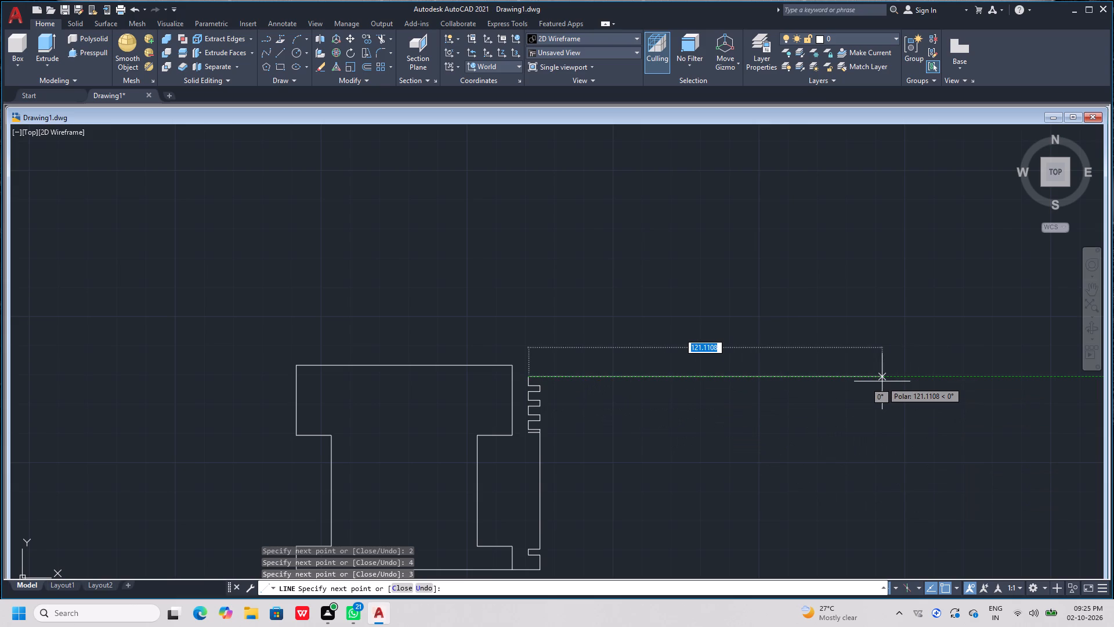
key(4)
key(Return)
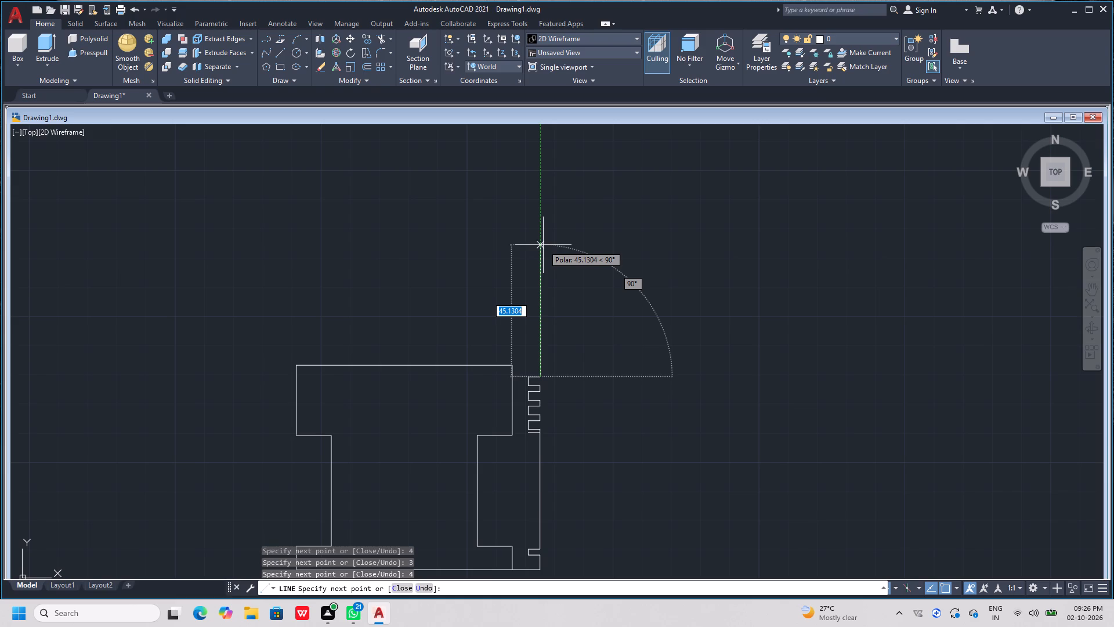
key(3)
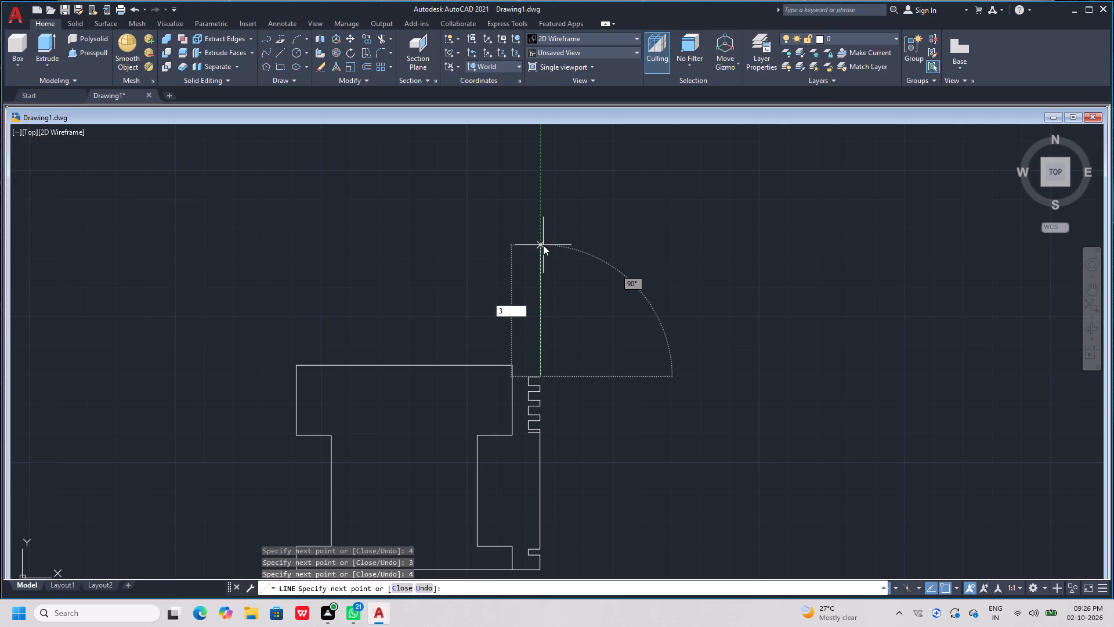
key(BackSpace)
key(2)
key(Return)
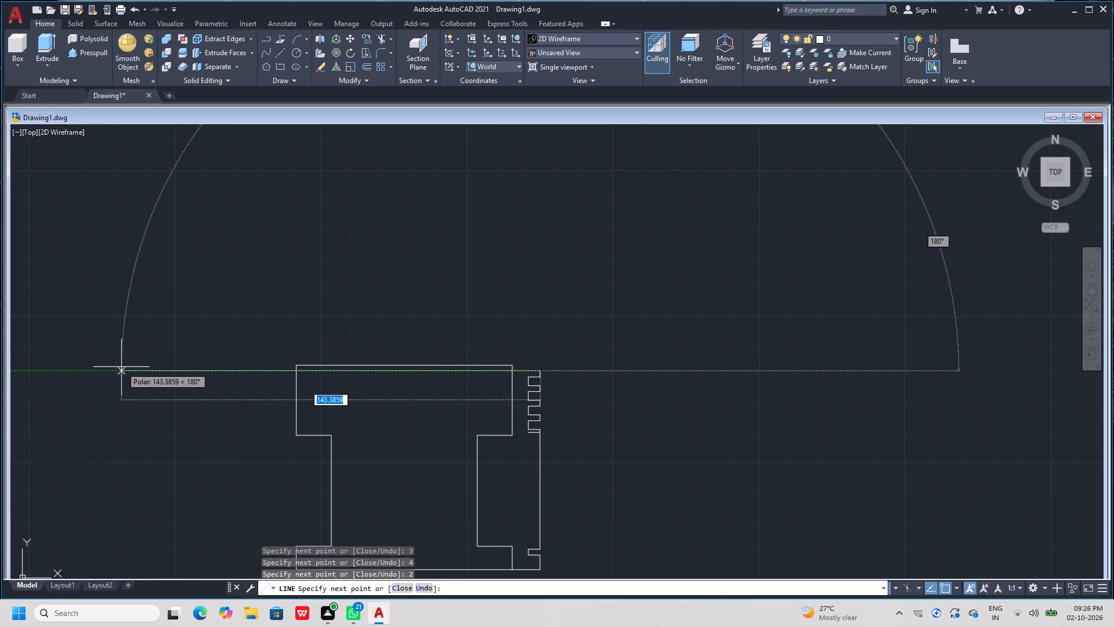
key(4)
key(Return)
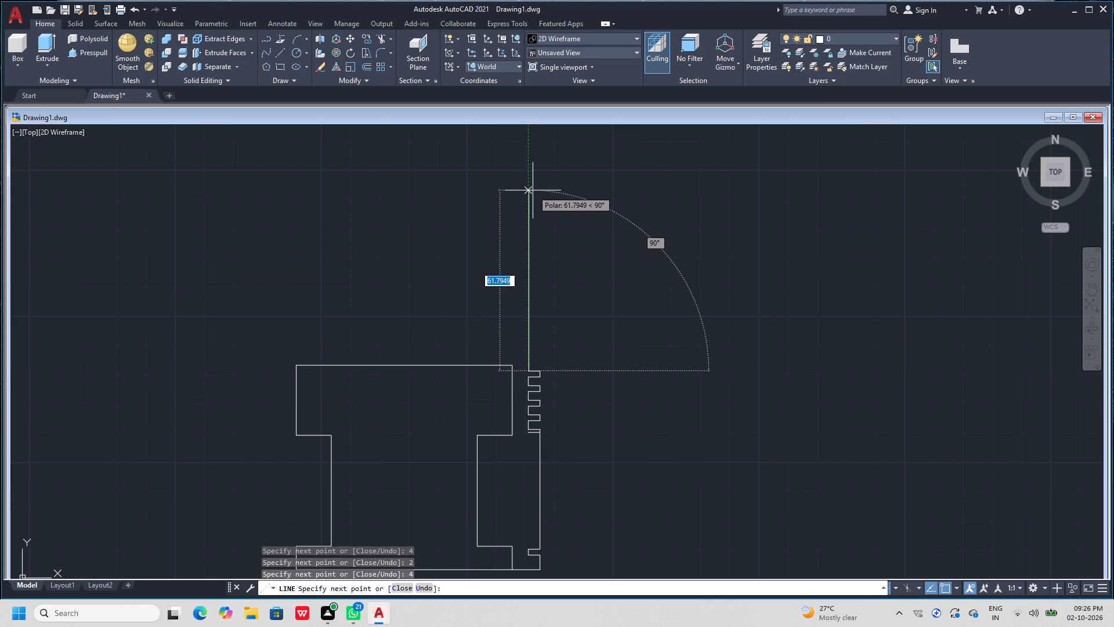
Add a fifth tooth to the side profile: 3 units up, 4 right, 2 up and 4 left.
key(3)
key(Return)
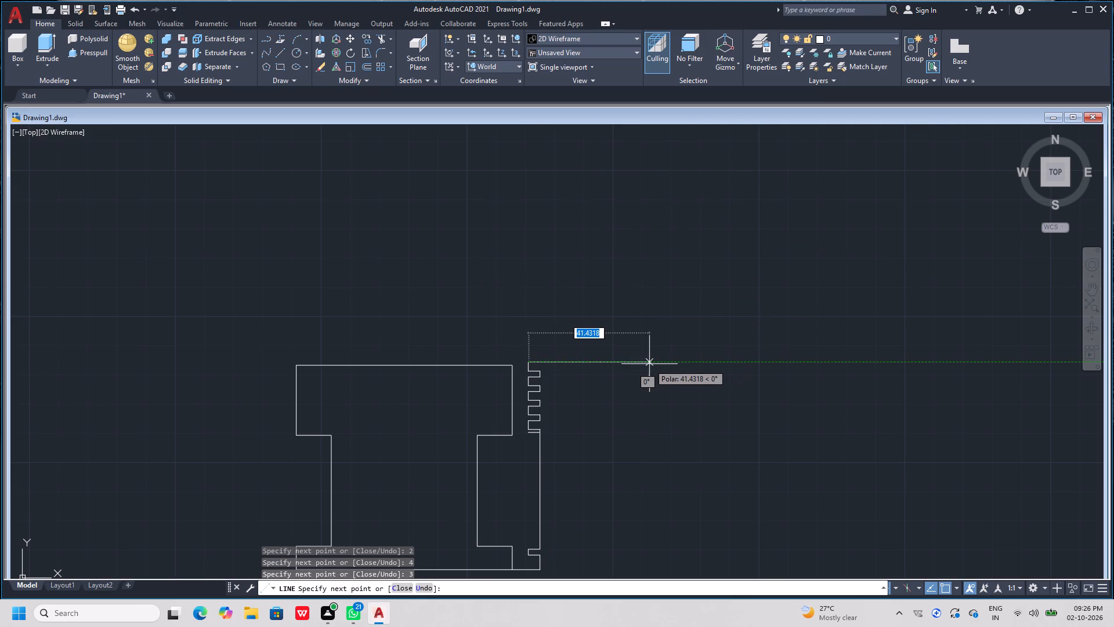
key(4)
key(Return)
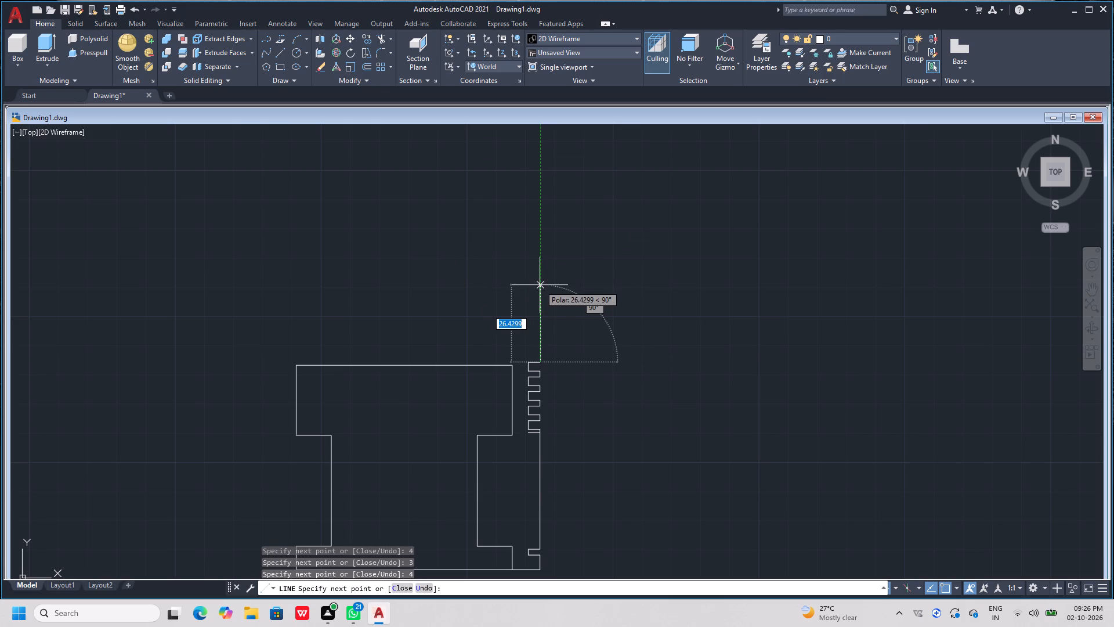
key(2)
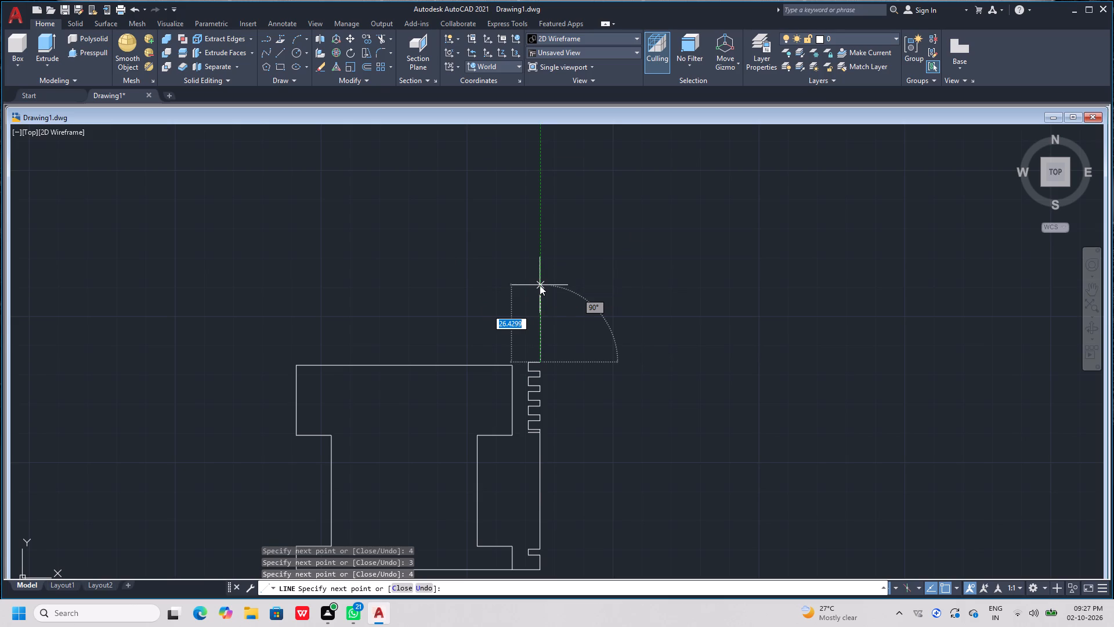
key(Return)
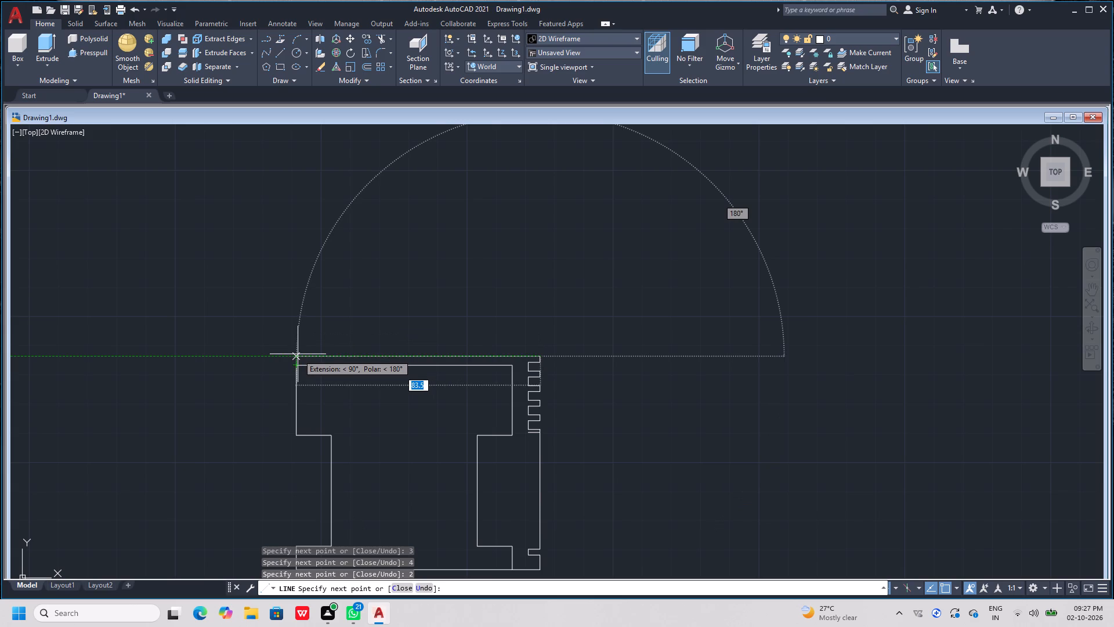
key(4)
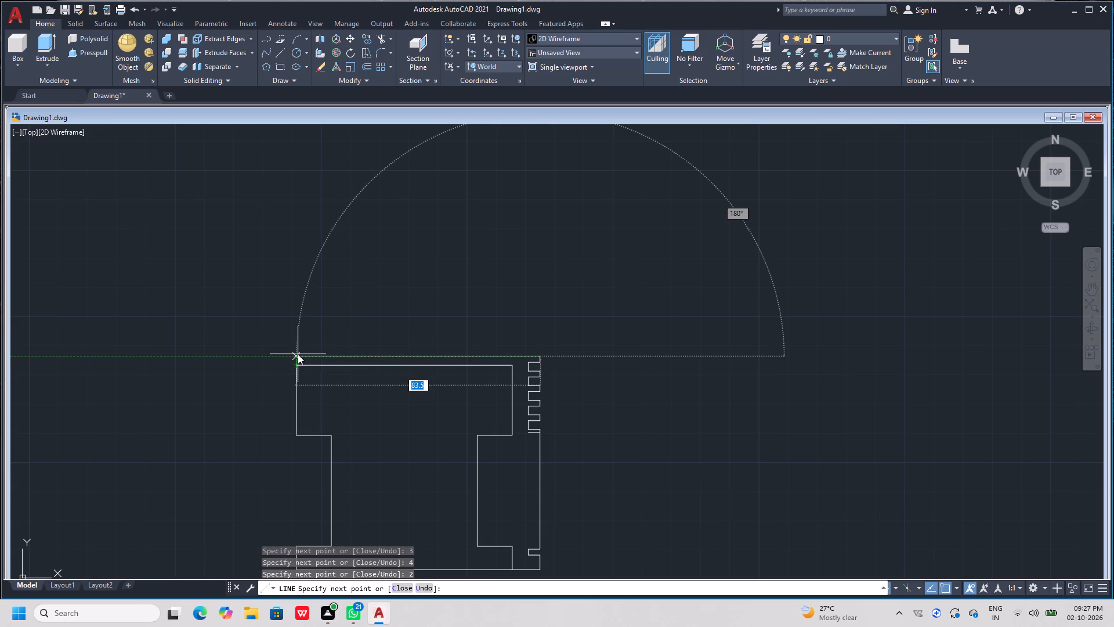
key(Return)
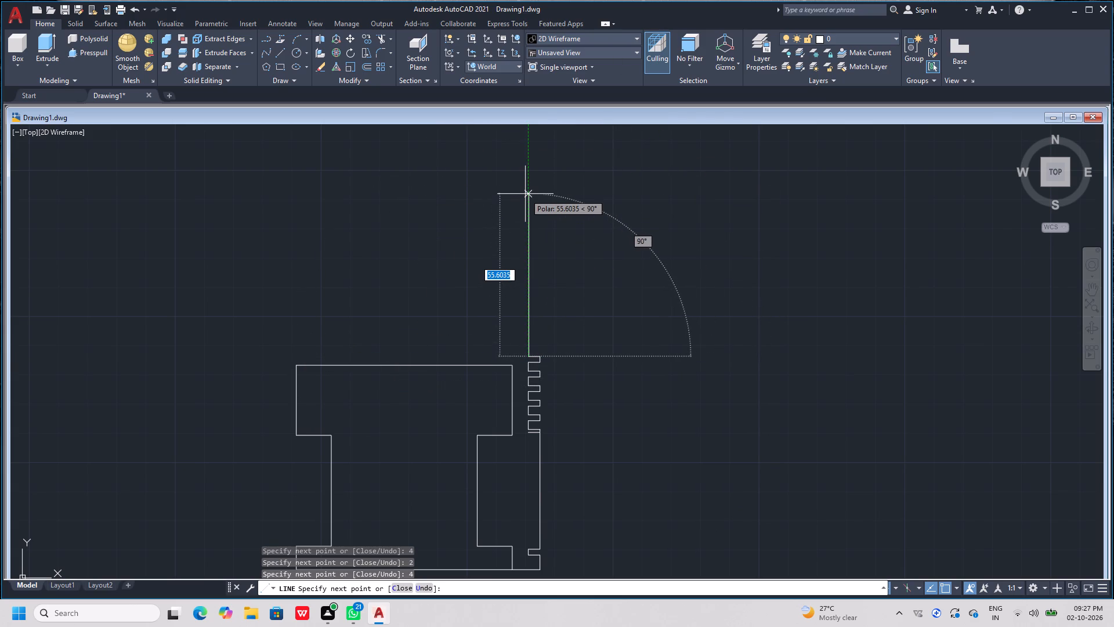
Begin a sixth tooth on the side profile with a line 3 units up and 4 units right.
key(3)
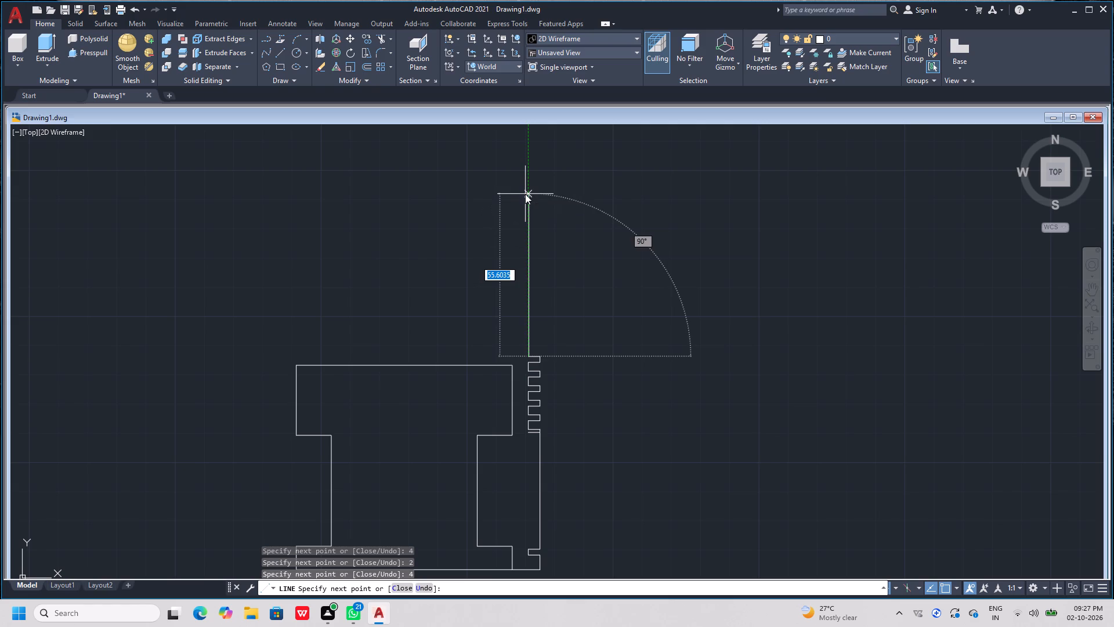
key(Return)
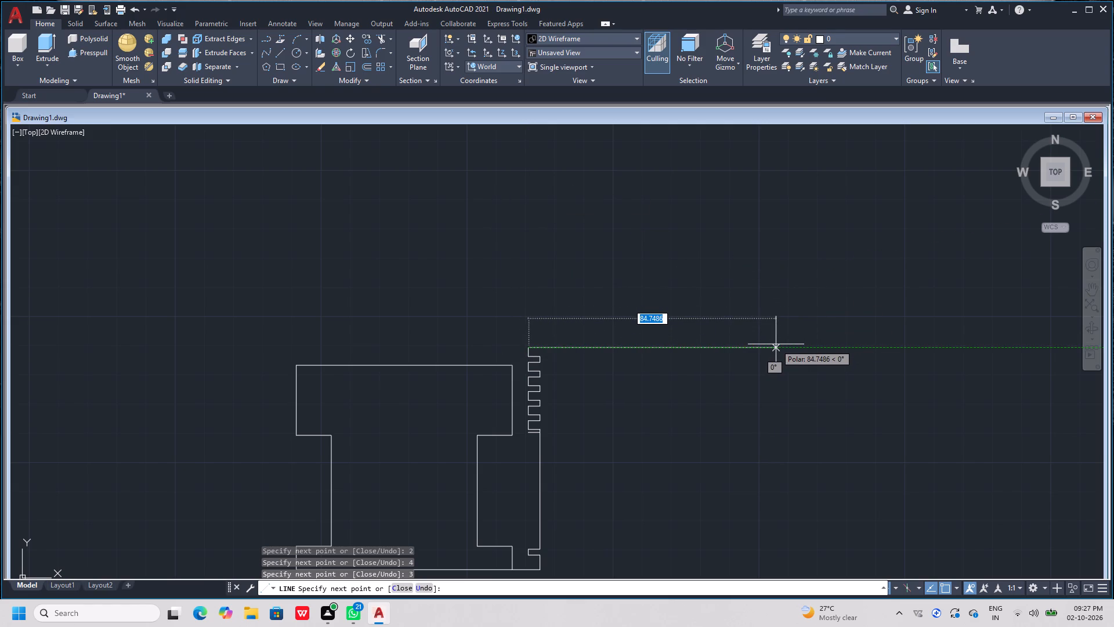
key(4)
key(Return)
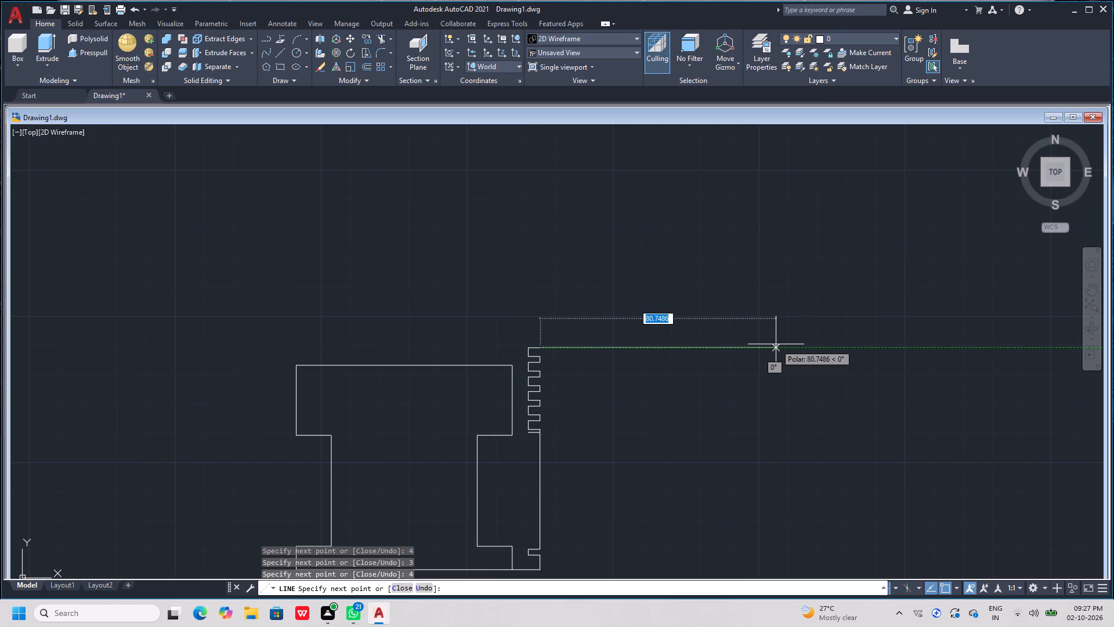
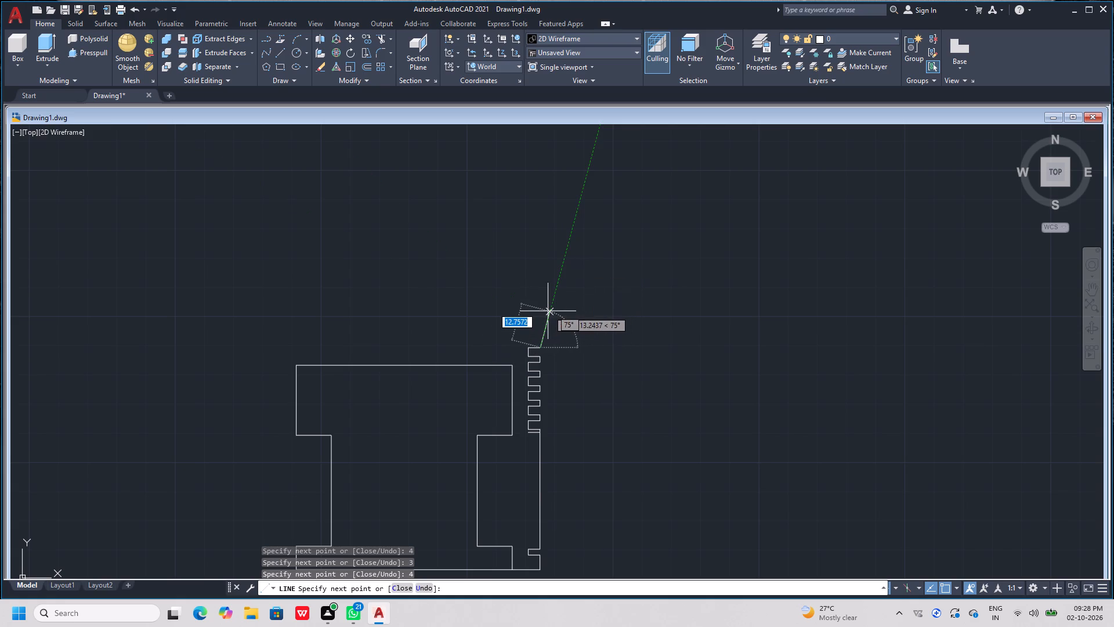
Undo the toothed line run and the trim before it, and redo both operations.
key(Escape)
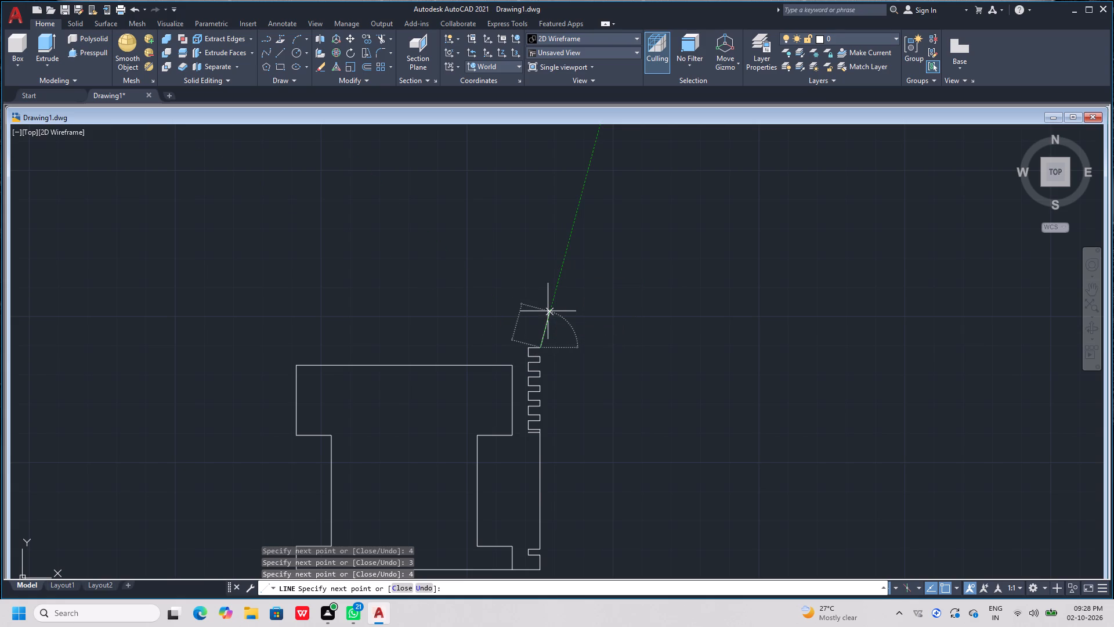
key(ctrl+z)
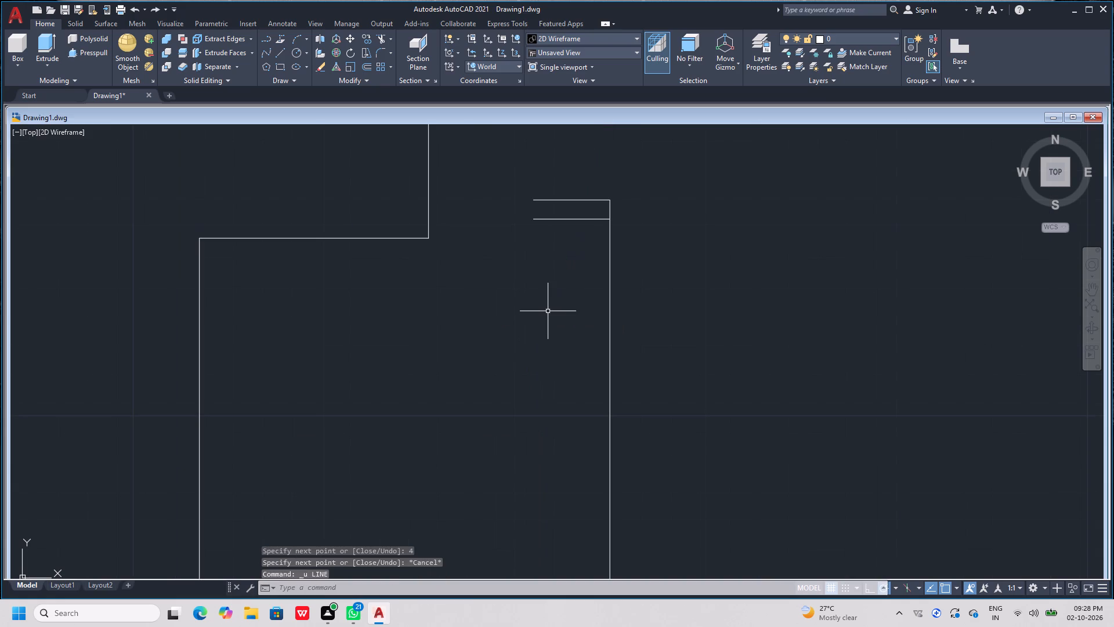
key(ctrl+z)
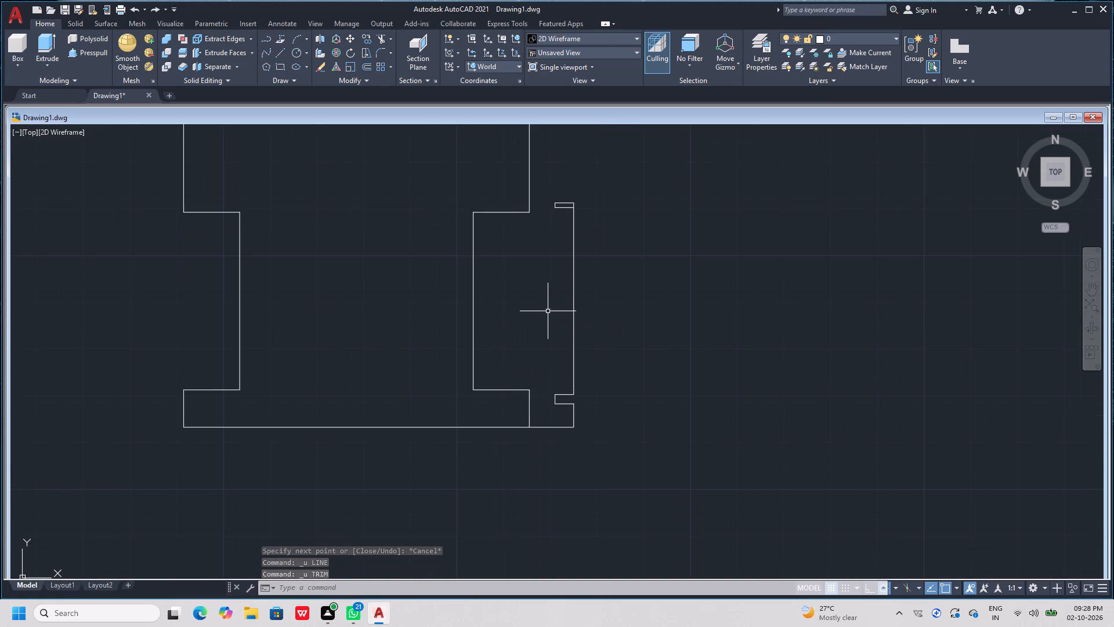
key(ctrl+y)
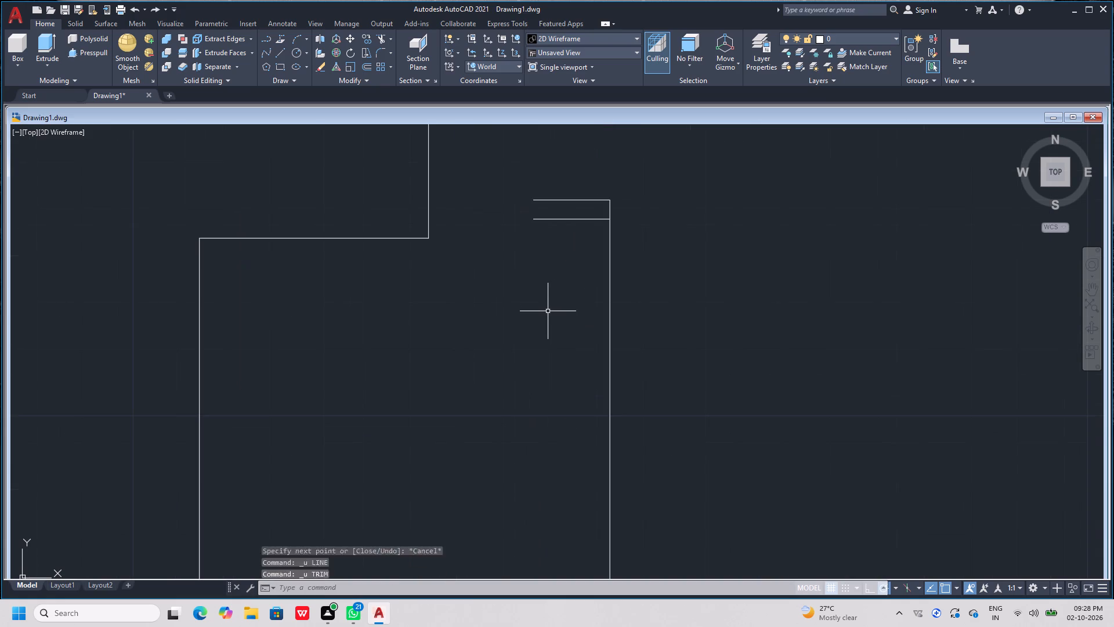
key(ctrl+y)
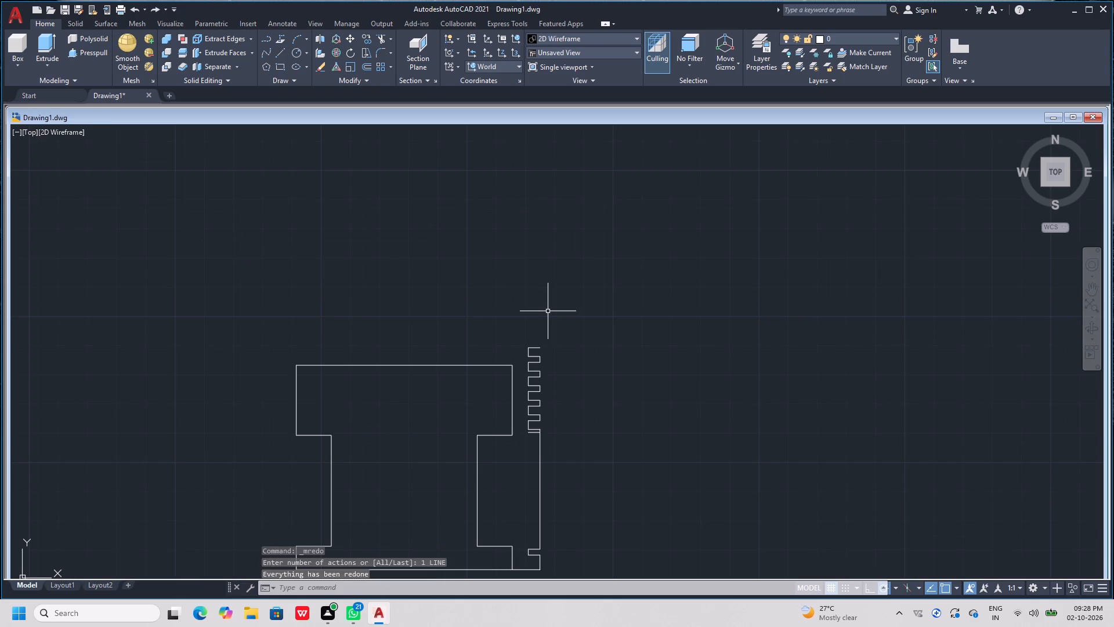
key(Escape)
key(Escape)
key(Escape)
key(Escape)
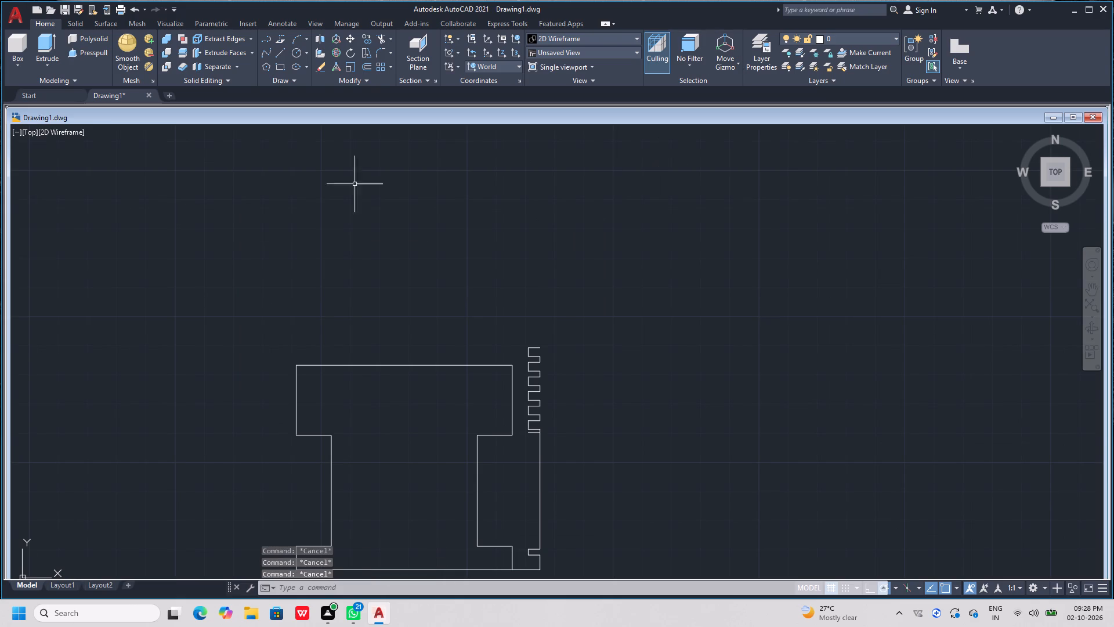
Erase the started sixth tooth, the fifth tooth and the top line of the fourth tooth from the side profile.
click(581, 327)
click(479, 359)
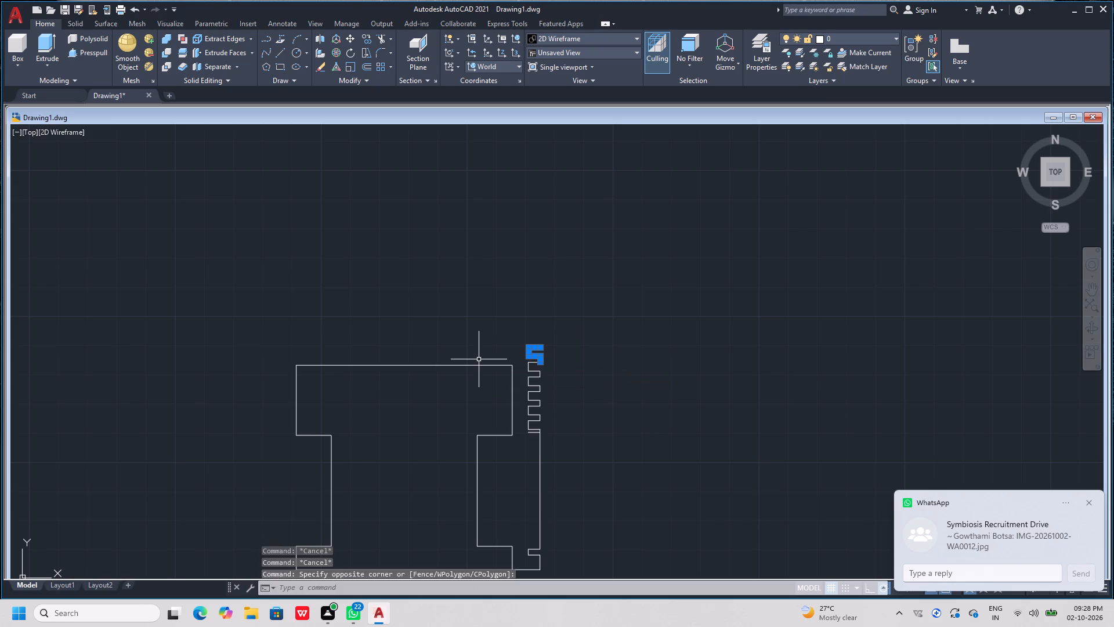
key(Delete)
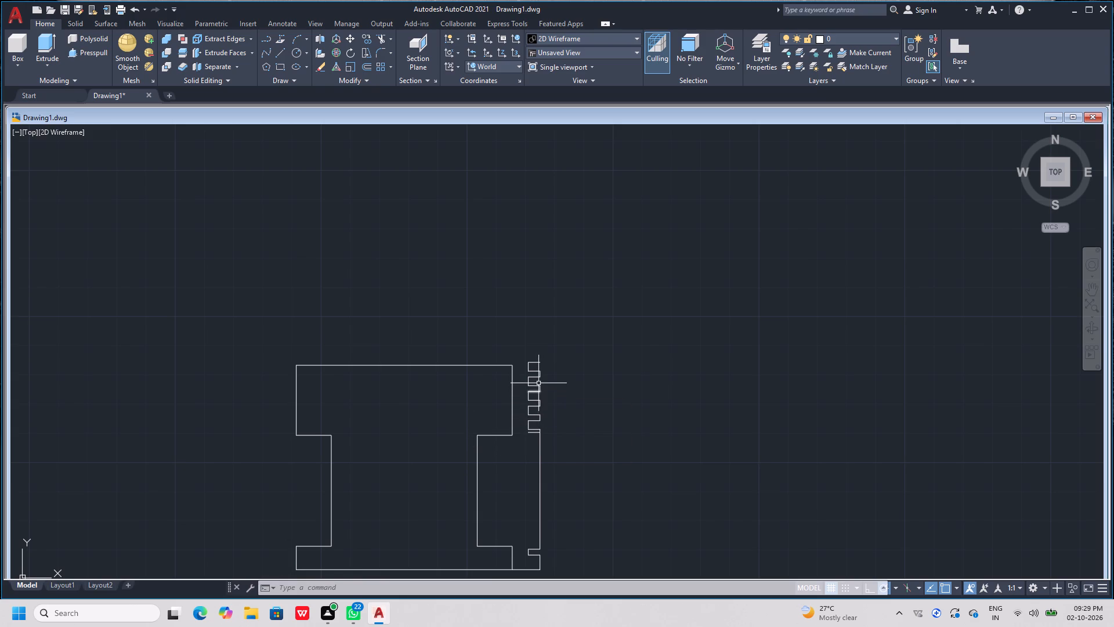
click(544, 352)
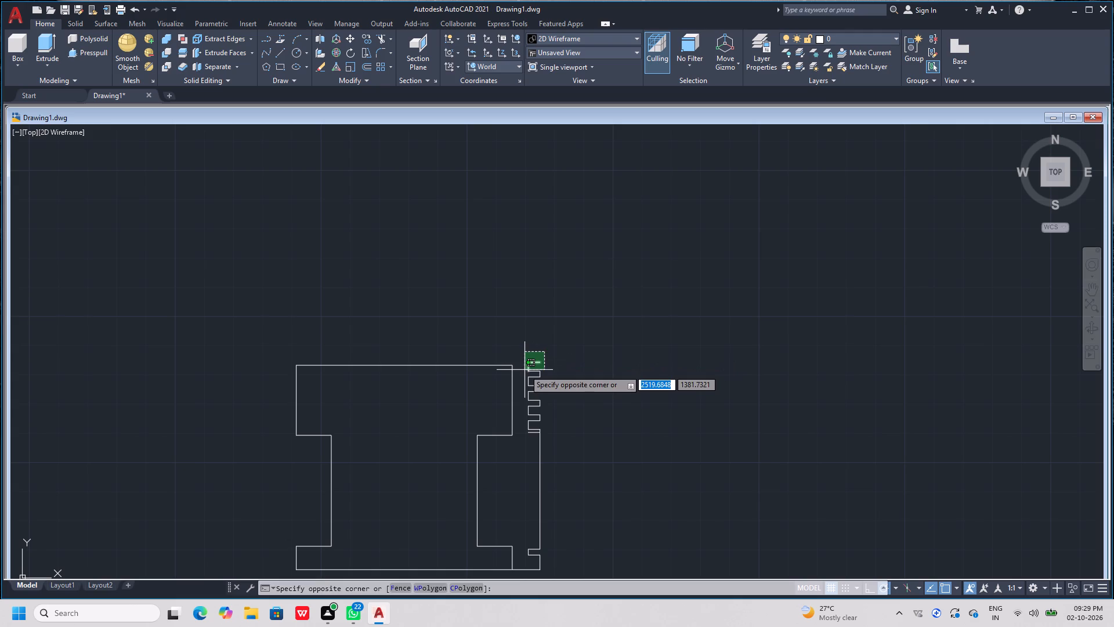
click(525, 370)
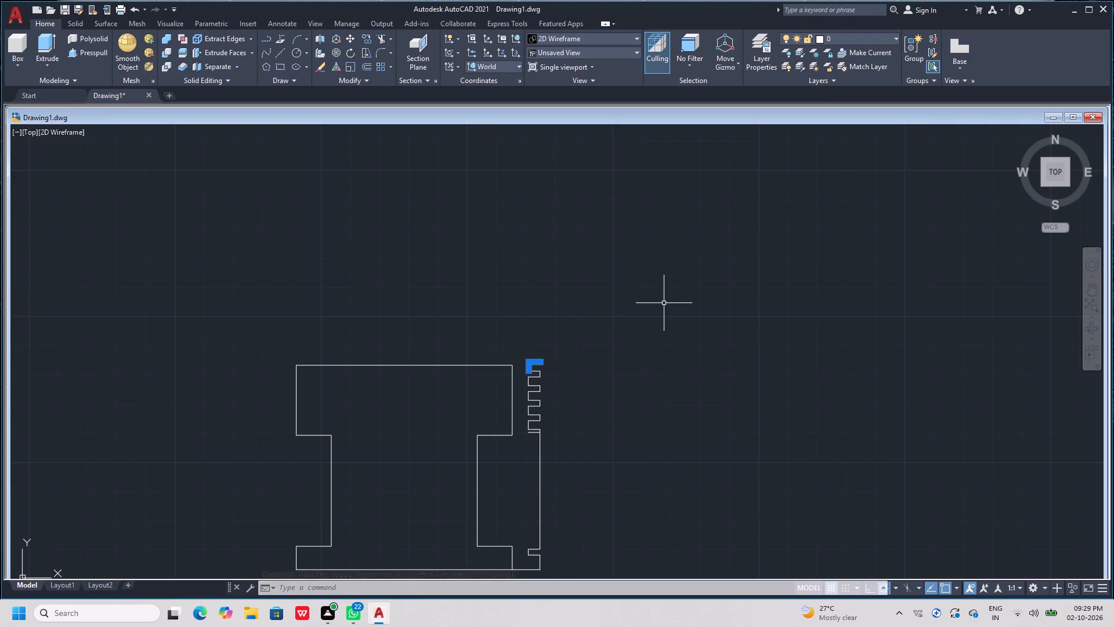
key(Delete)
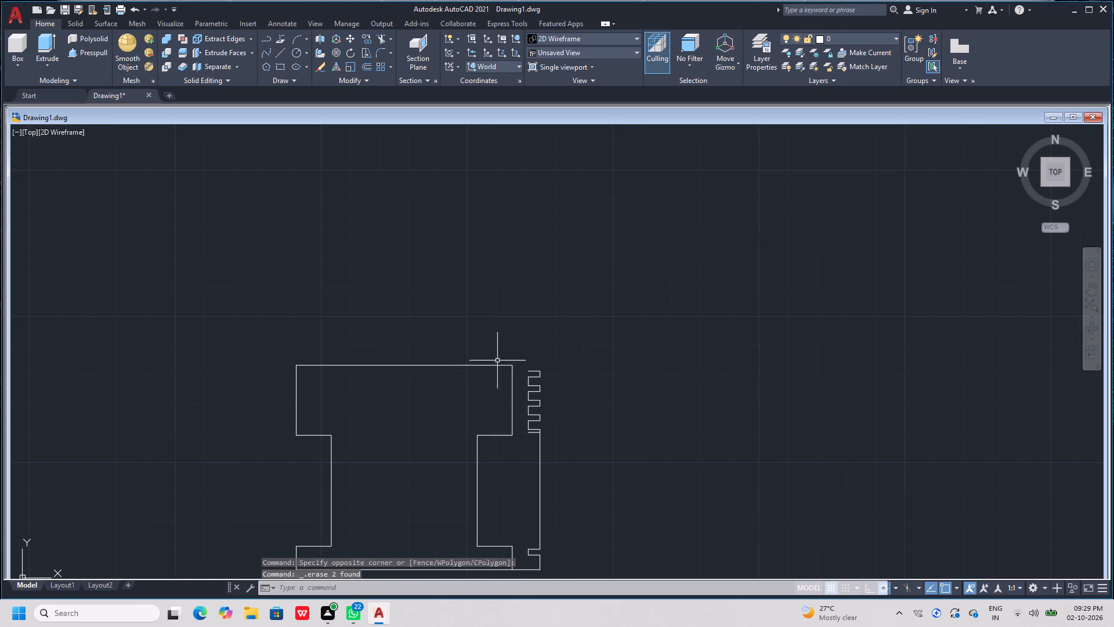
click(534, 371)
key(Delete)
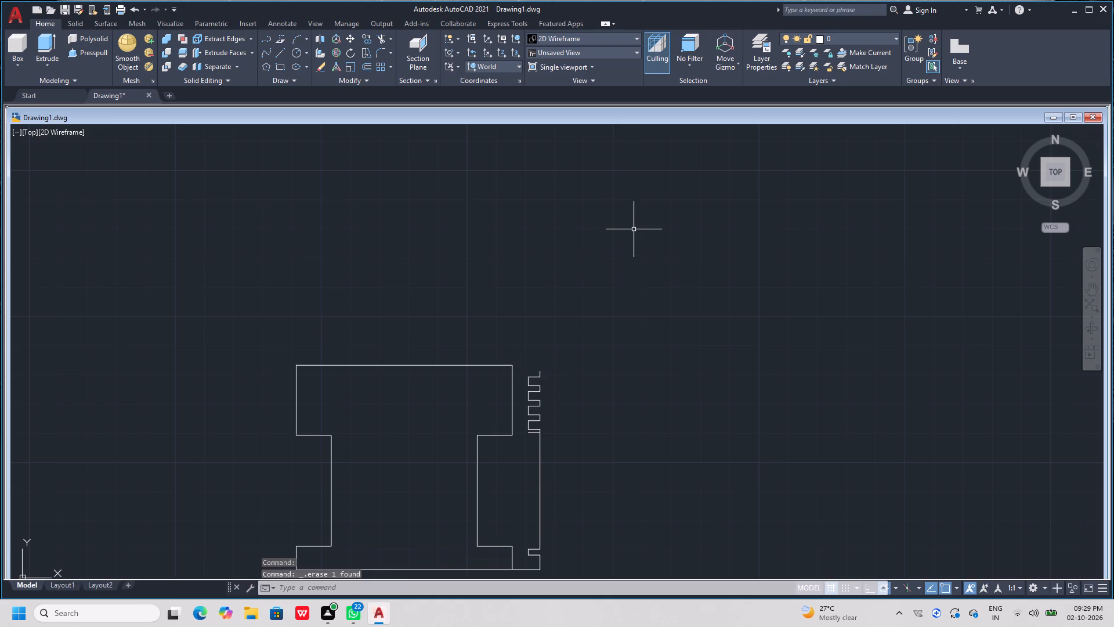
Erase the top edge and the upper right vertical edge of the I-shaped outline.
click(515, 345)
click(461, 385)
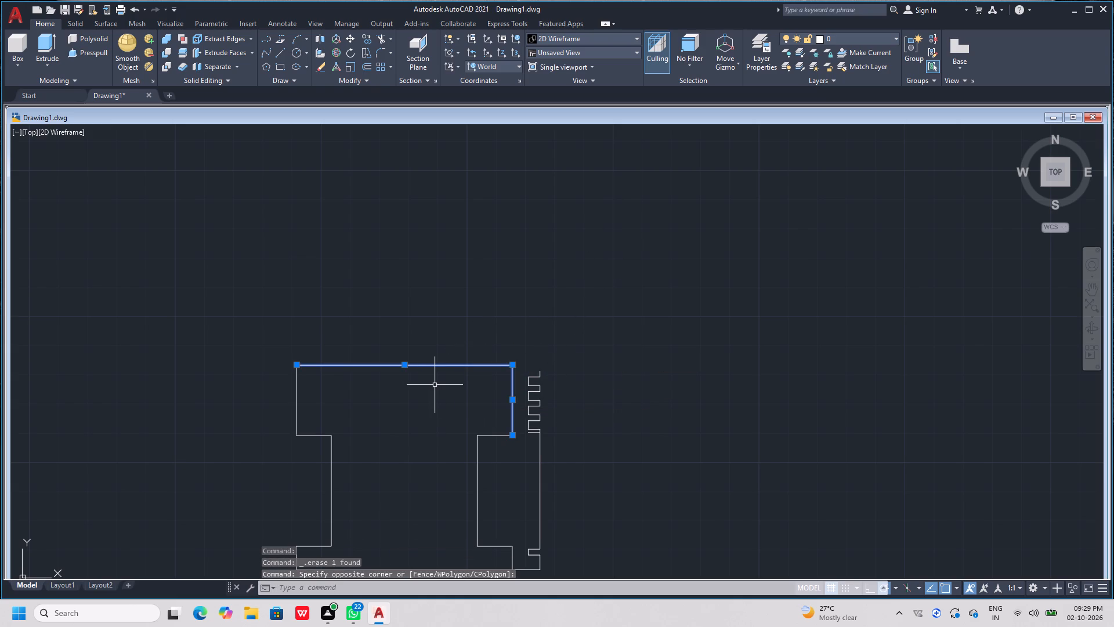
key(Delete)
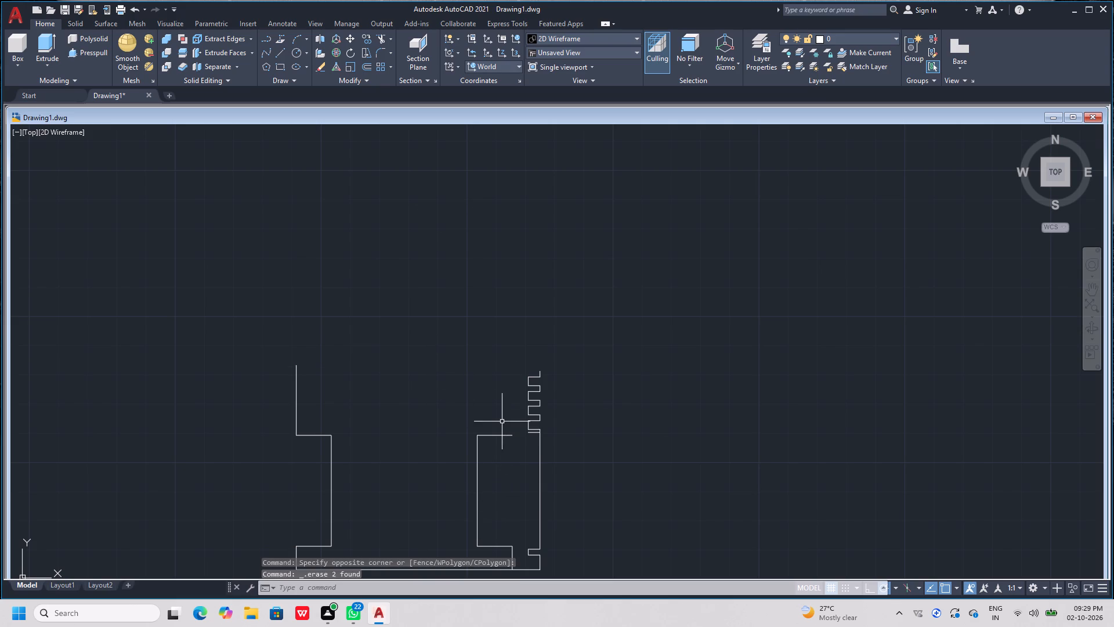
Draw a 40-unit vertical line from the inner end of the line below the teeth down to the lower notch's upper inner corner.
scroll(494, 459, down, 1)
scroll(476, 552, up, 1)
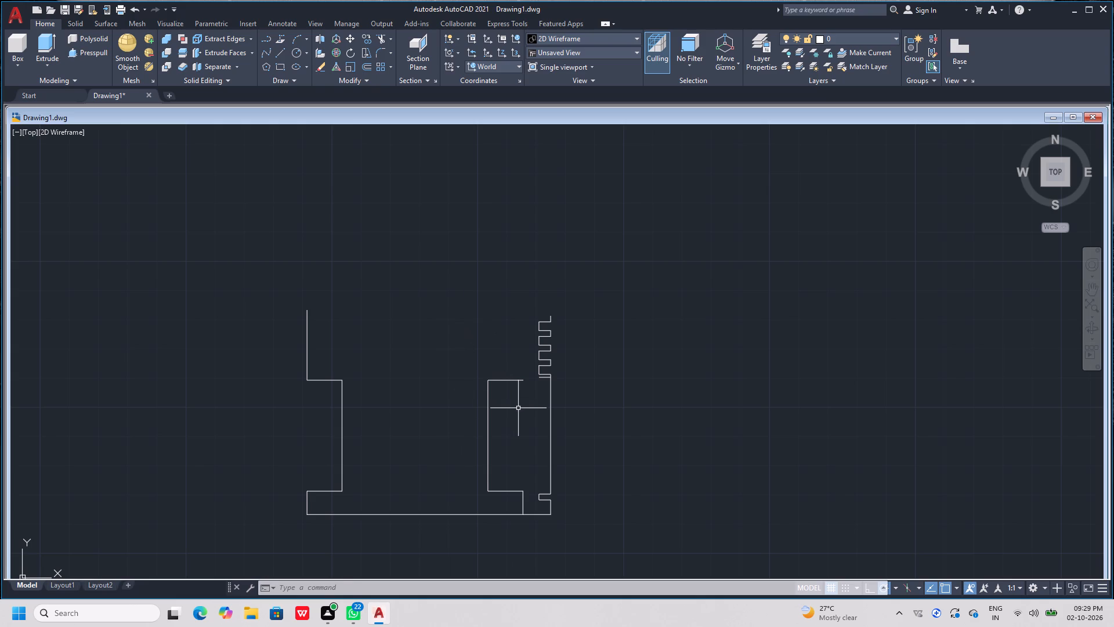
text(l)
key(space)
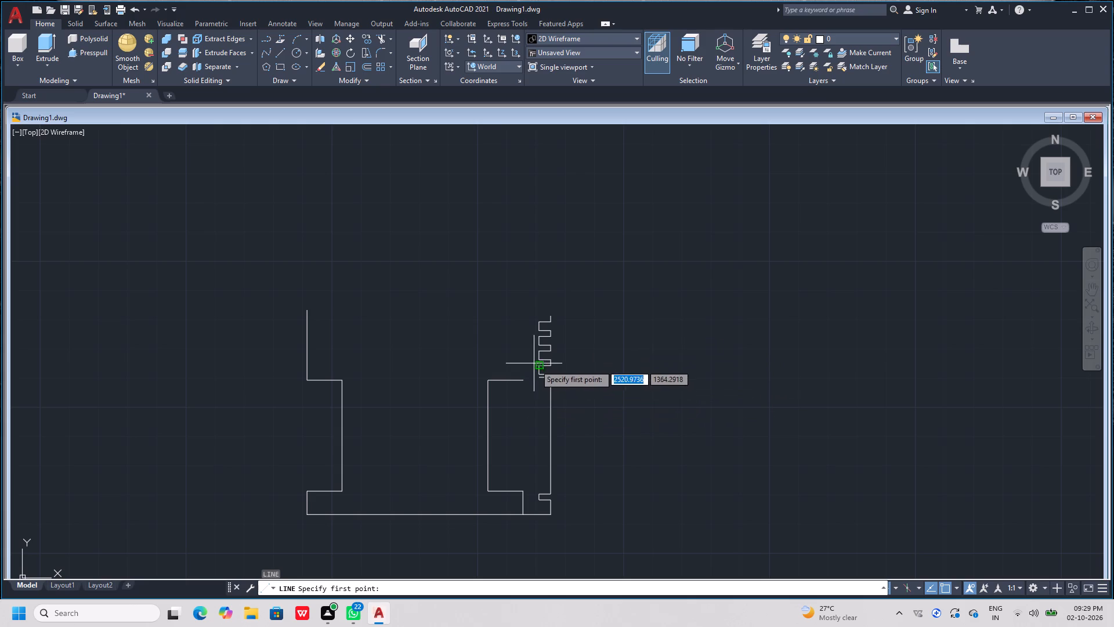
scroll(551, 415, up, 2)
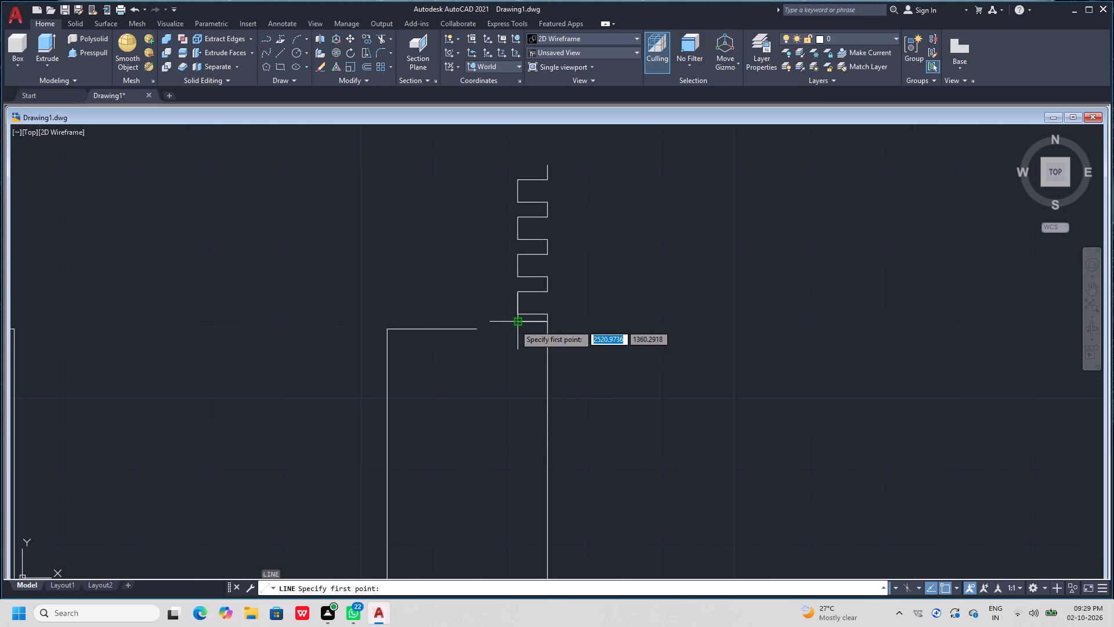
click(515, 325)
scroll(507, 452, down, 2)
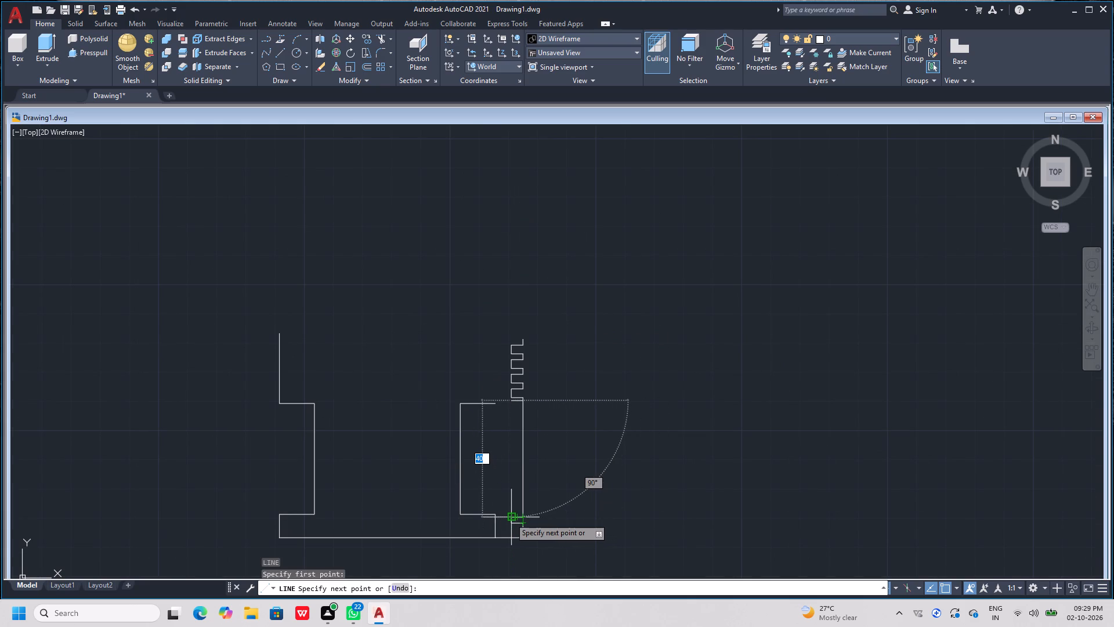
scroll(510, 518, up, 2)
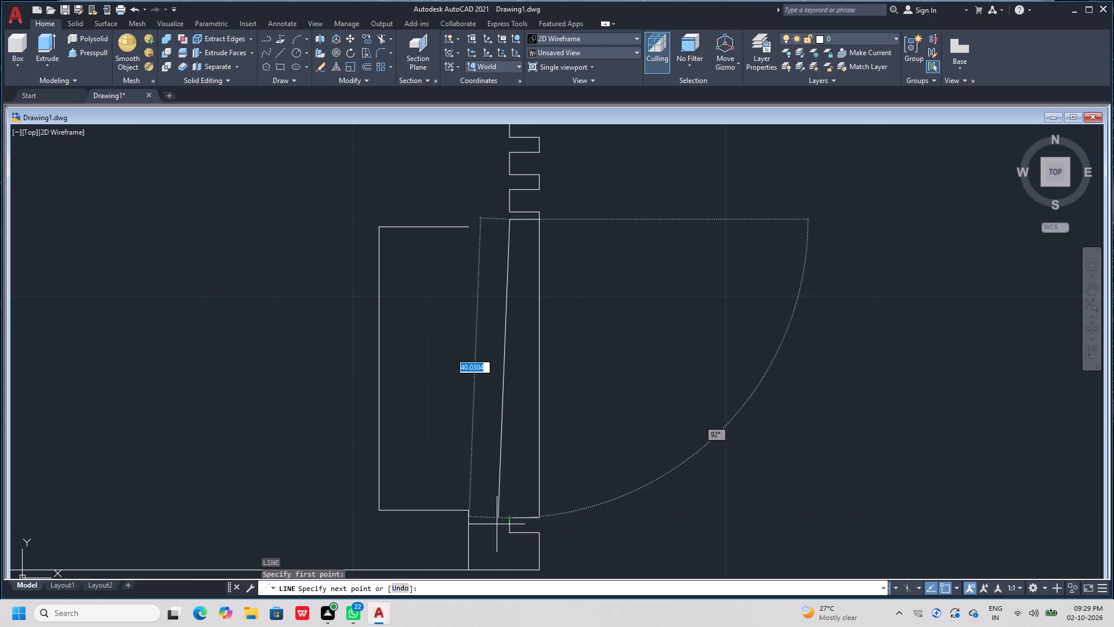
click(507, 516)
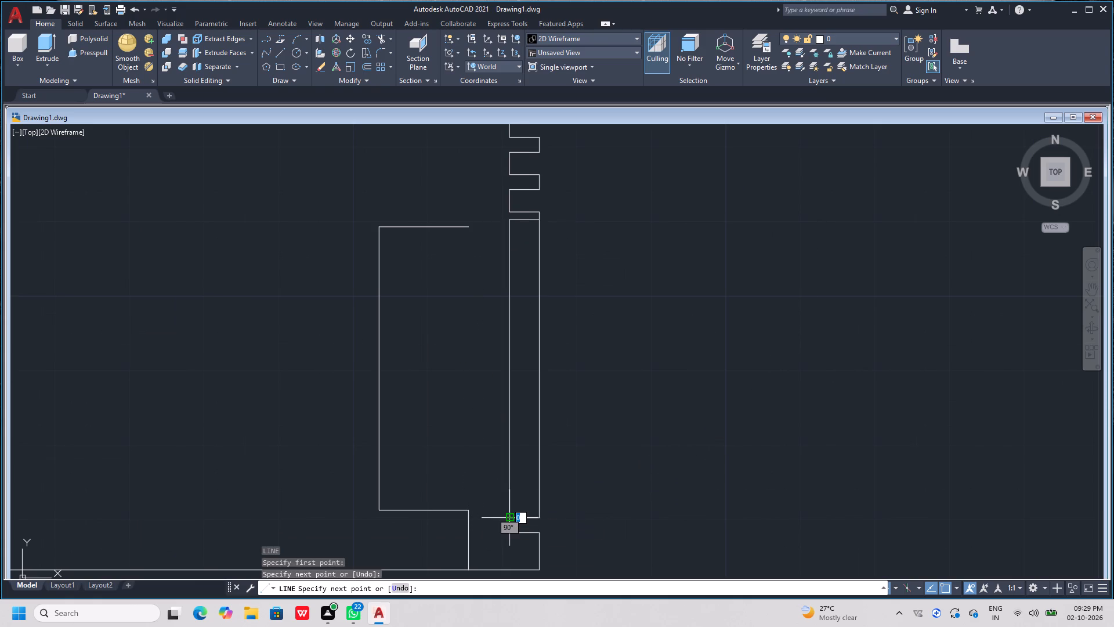
key(Return)
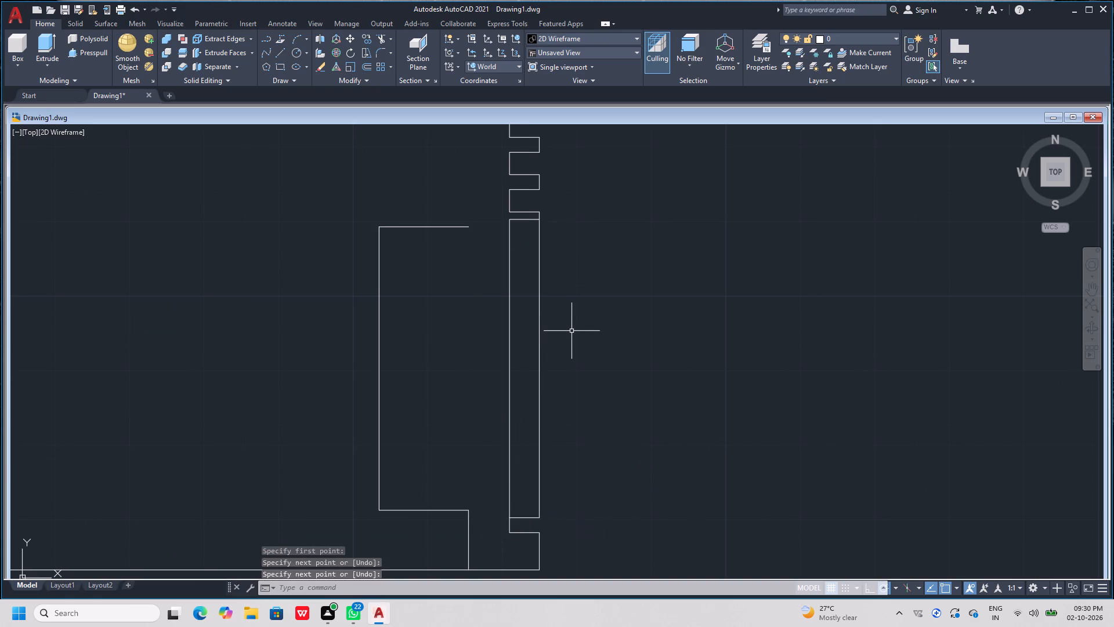
Erase the long outer vertical line of the side profile between the lower notch and the teeth.
click(540, 333)
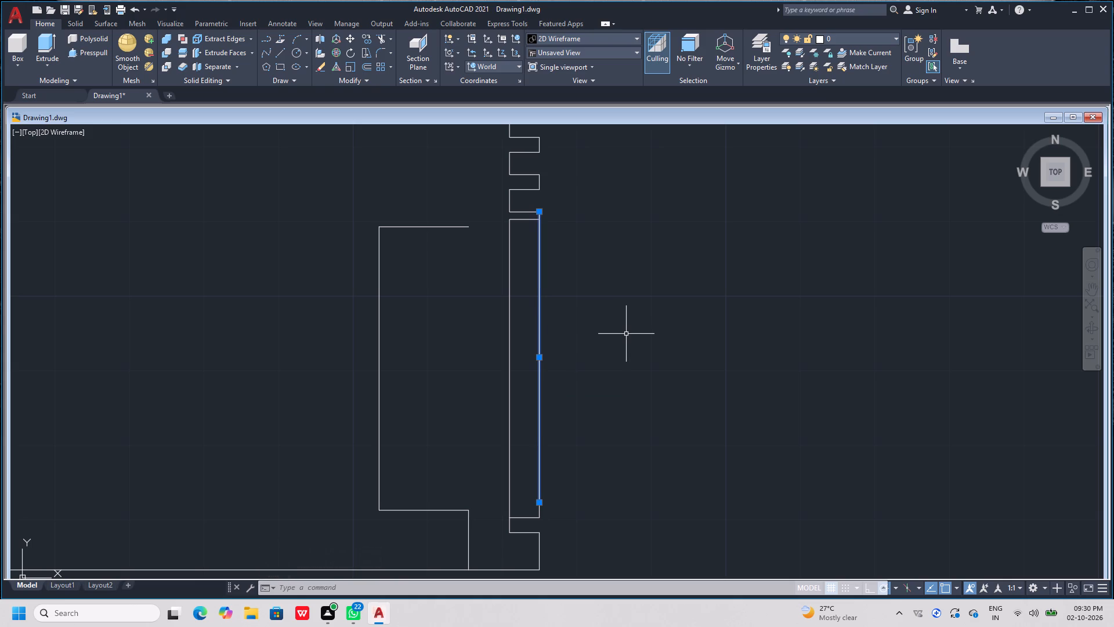
key(Delete)
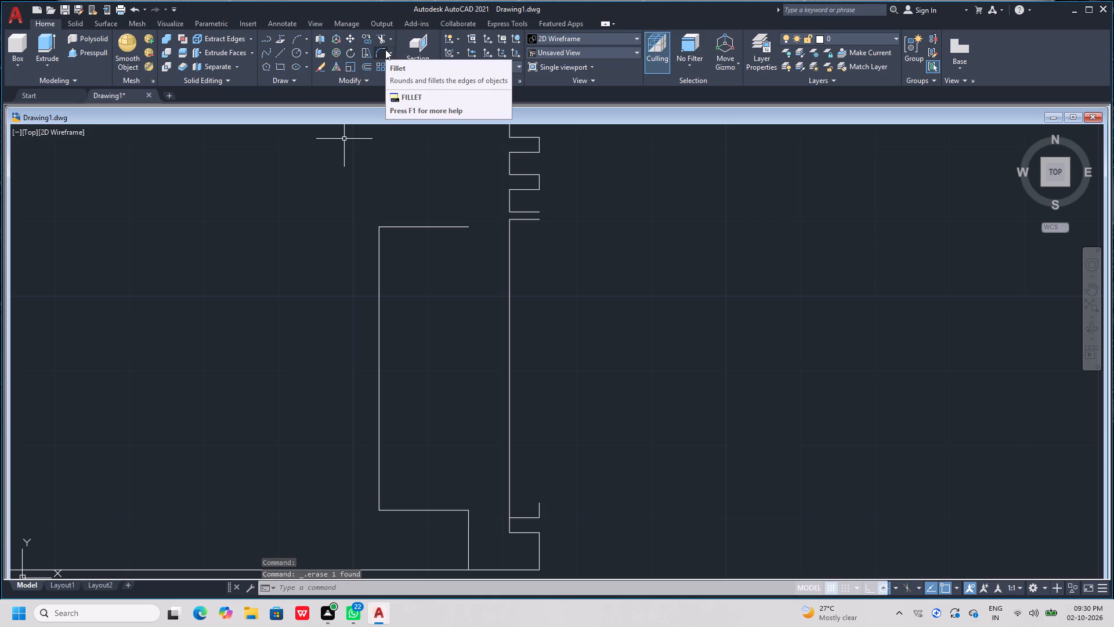
Draw a three-point arc from the short stub above the lower notch, through the new vertical line's midpoint, to the outer end of the line below the teeth.
click(306, 38)
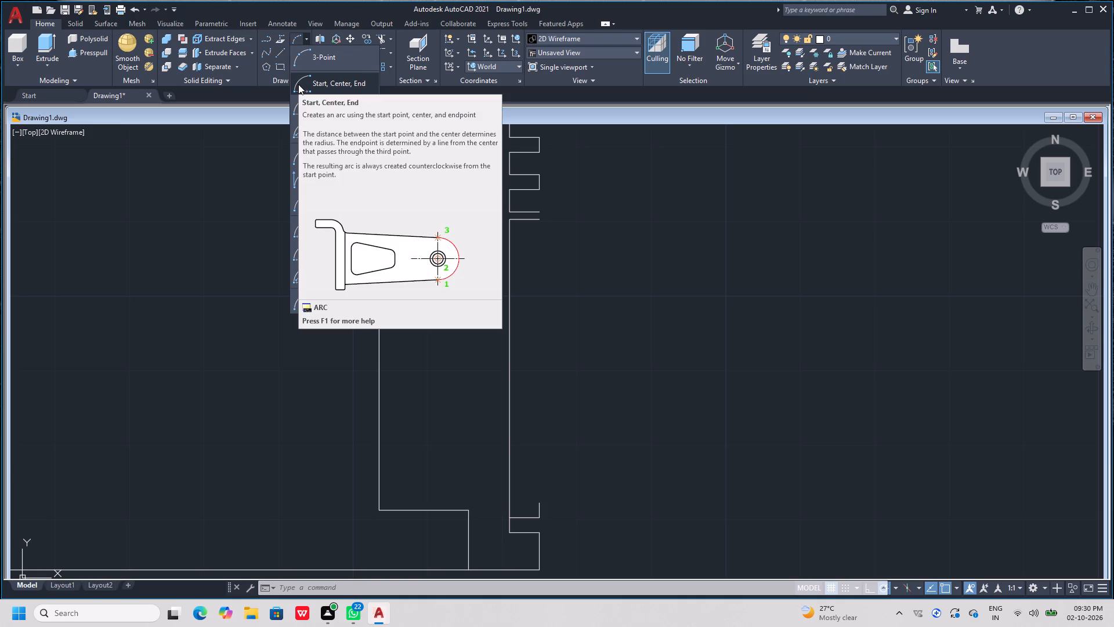
click(317, 56)
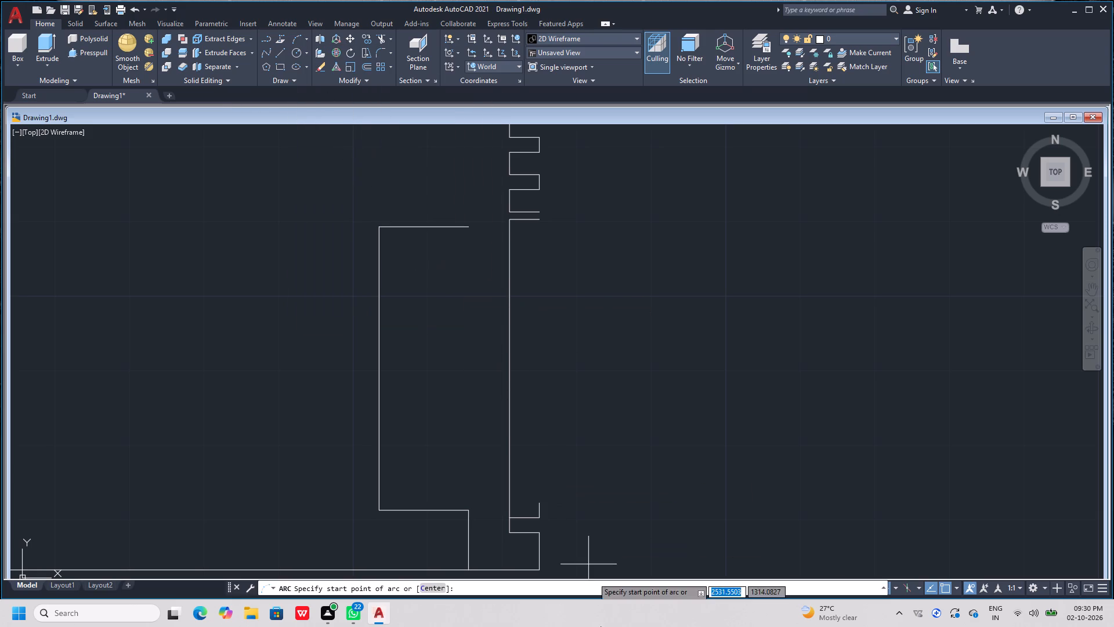
click(537, 503)
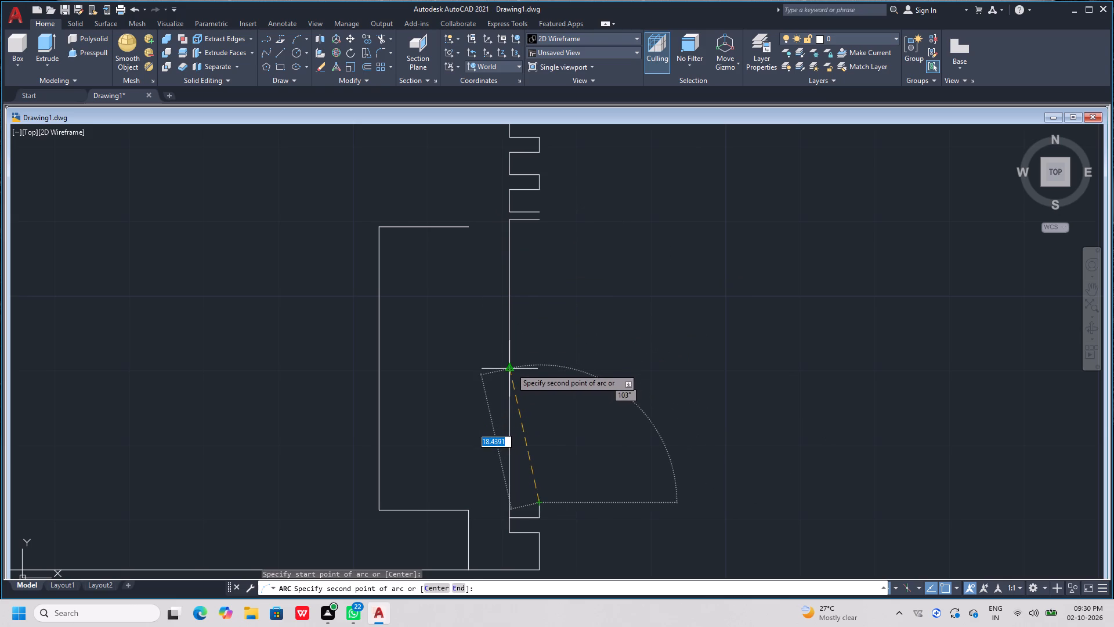
click(511, 370)
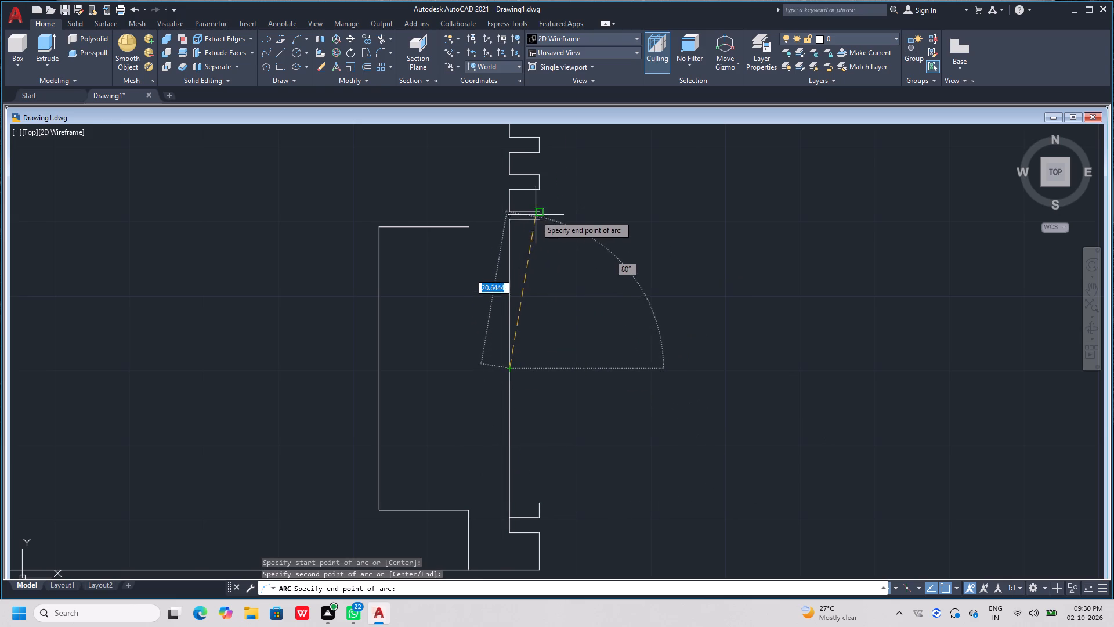
scroll(536, 225, up, 3)
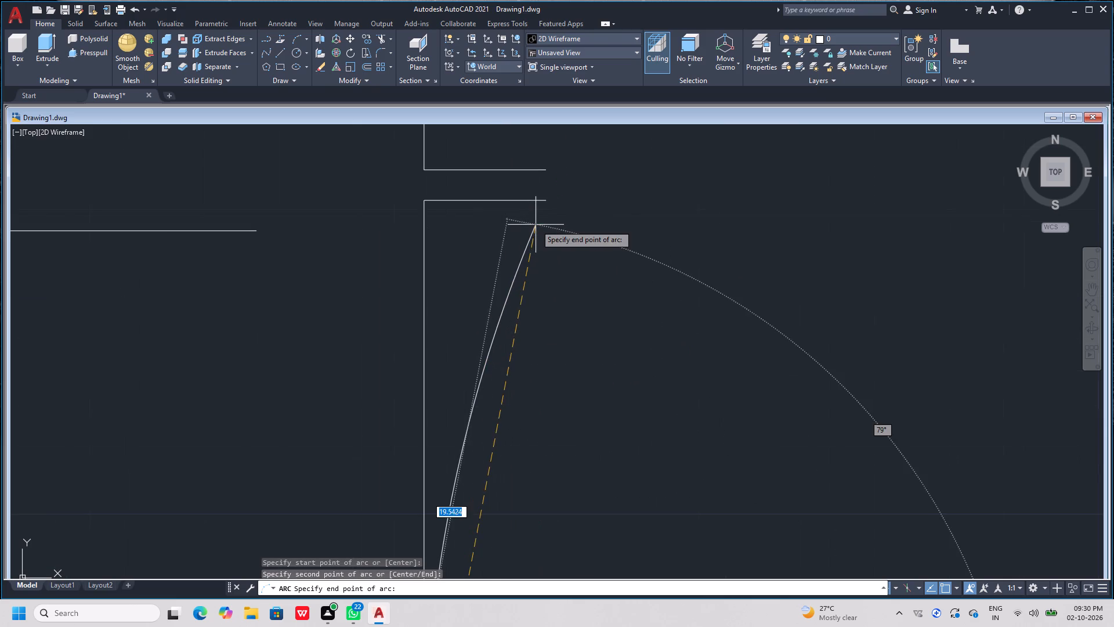
click(542, 201)
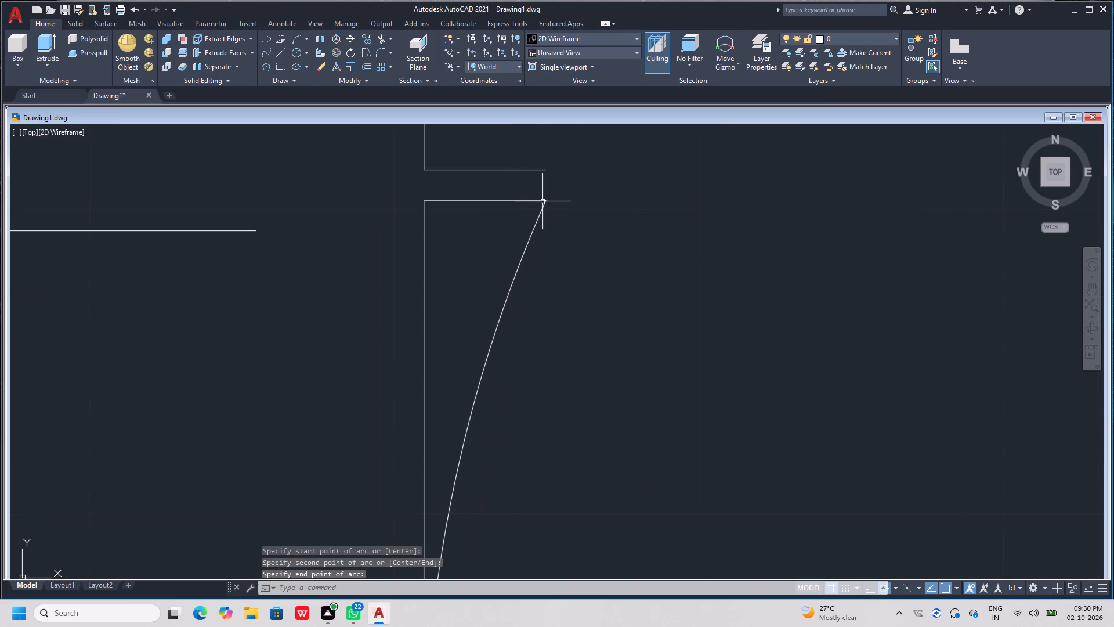
key(space)
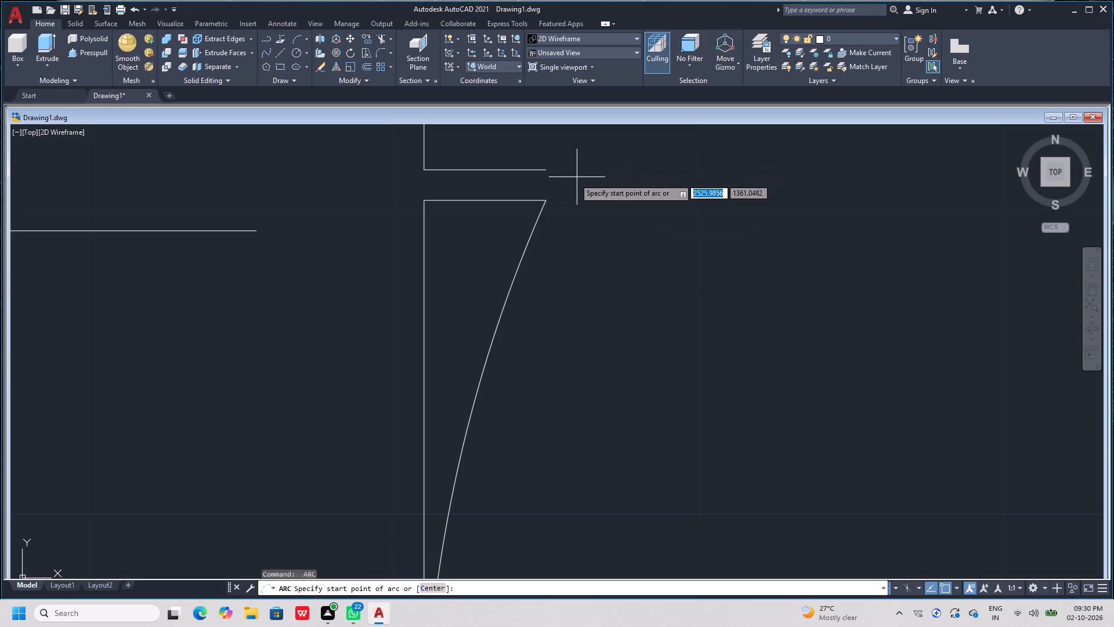
key(Escape)
key(Escape)
key(Escape)
Draw a short vertical line from the arc's upper end to the outer end of the lowest tooth line.
key(l)
key(space)
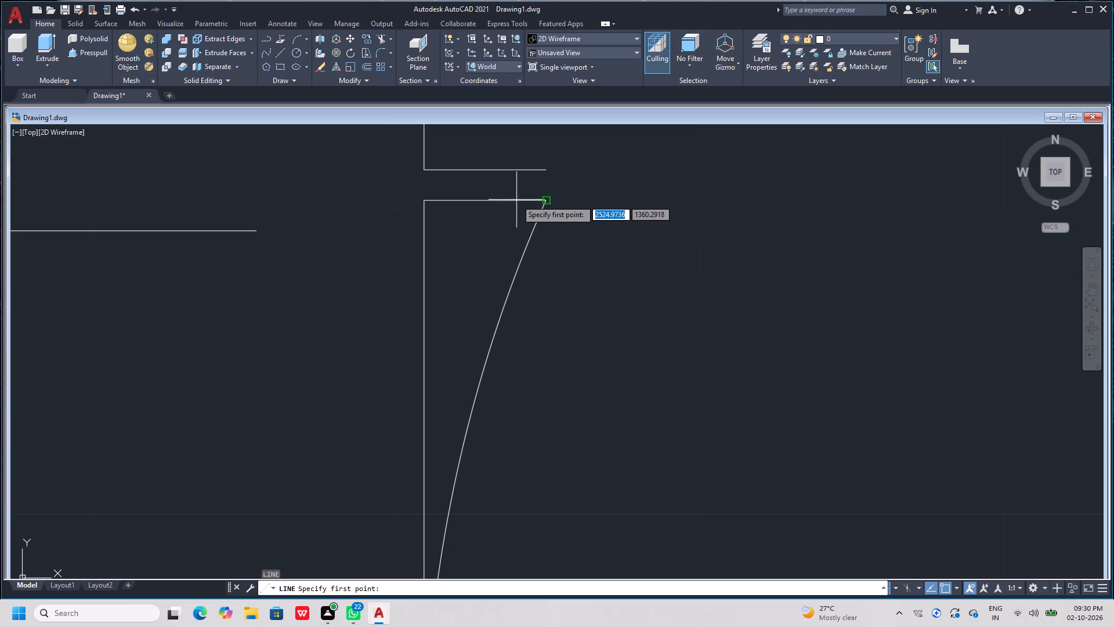
click(546, 200)
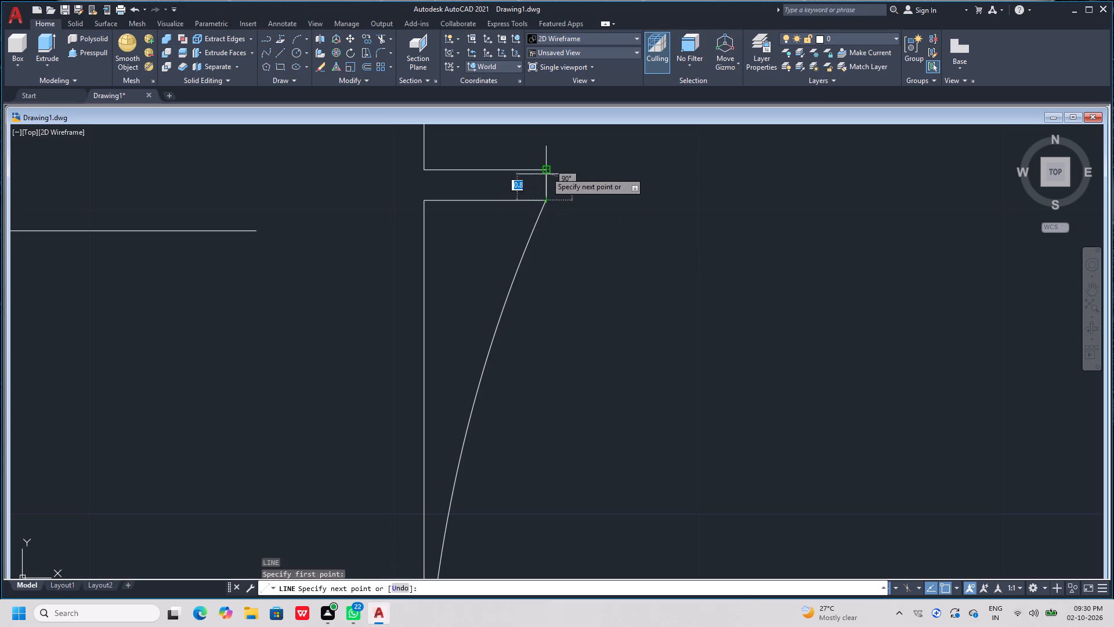
click(546, 170)
key(space)
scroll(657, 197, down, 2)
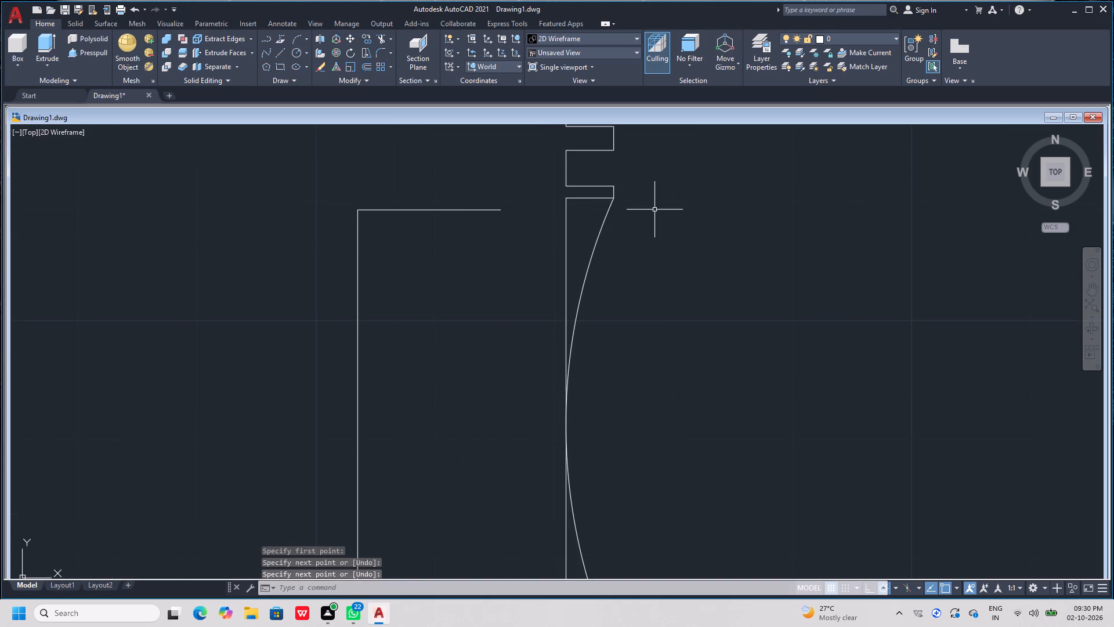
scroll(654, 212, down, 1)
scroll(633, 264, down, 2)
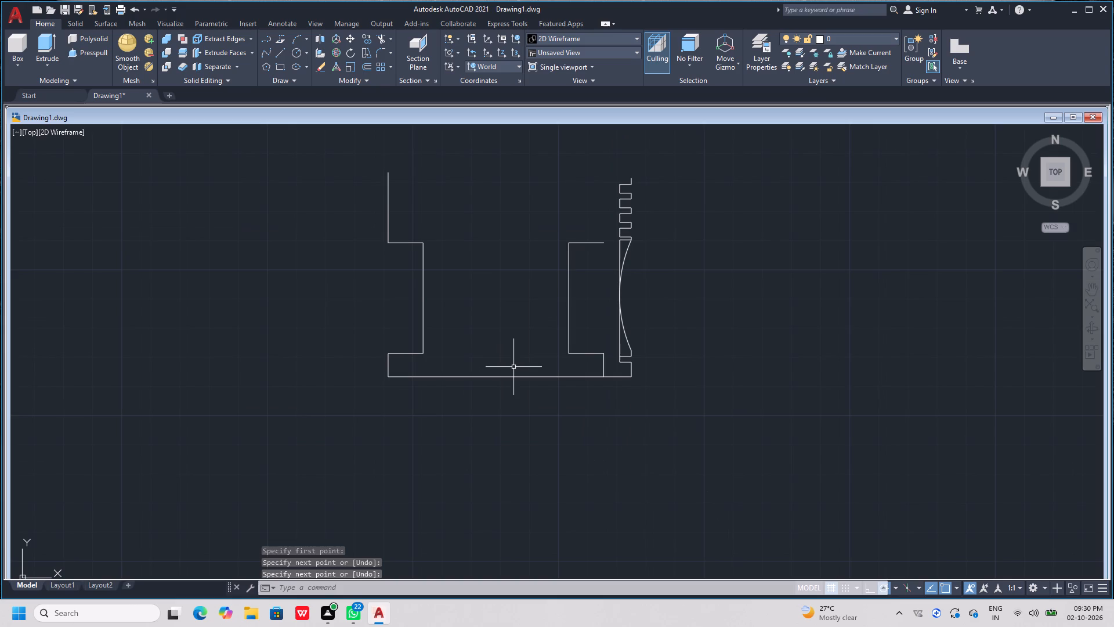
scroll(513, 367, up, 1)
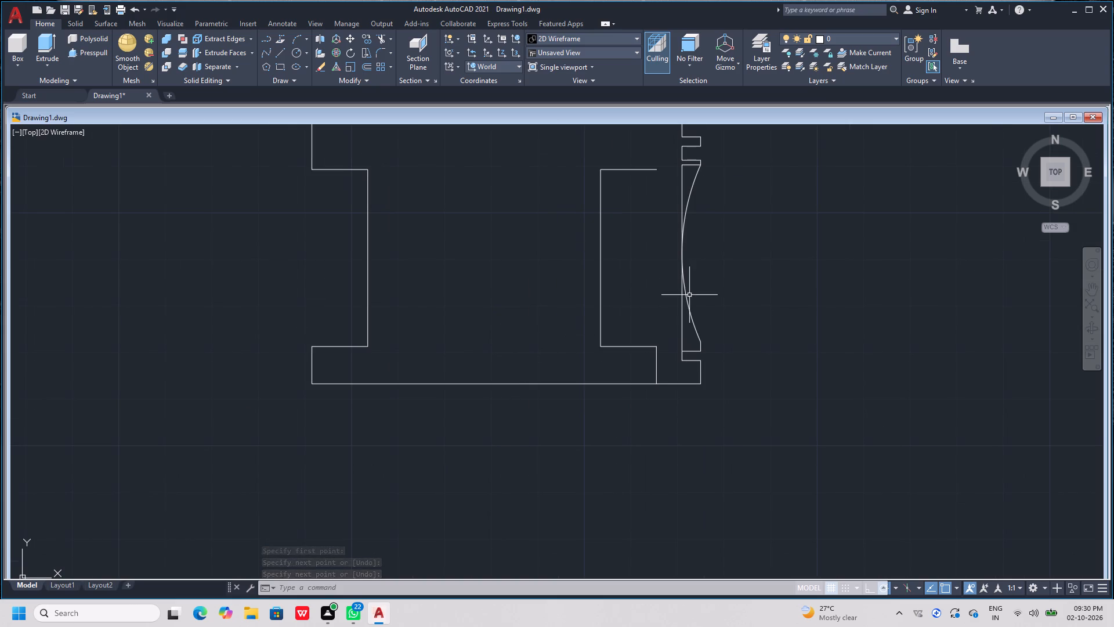
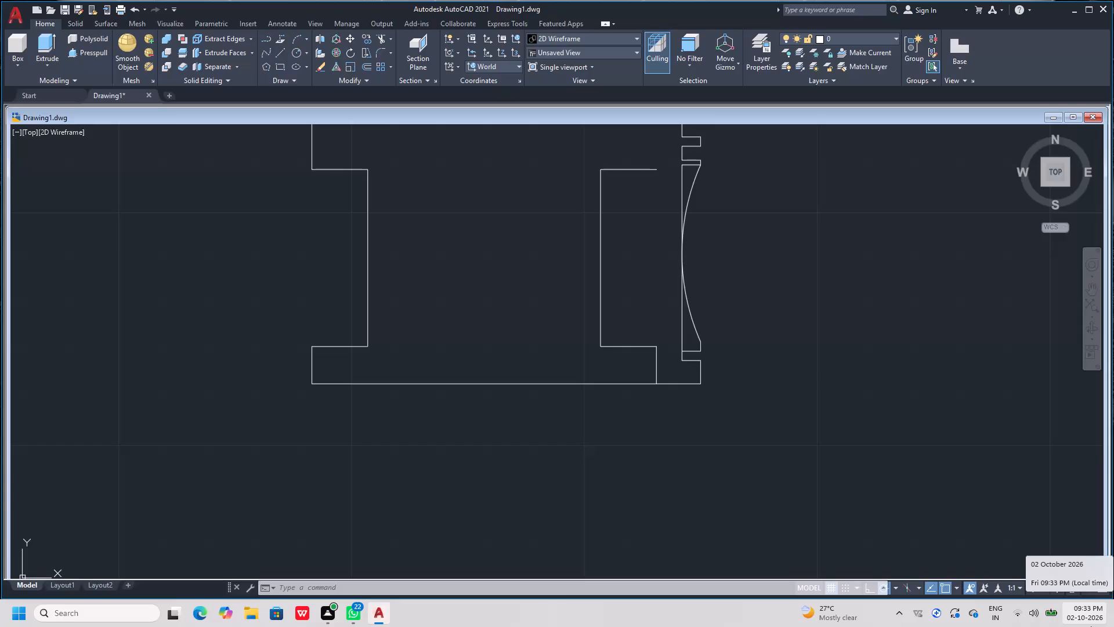
Draw a 62-unit vertical line upward from the midpoint of the I-shaped outline's bottom edge.
key(Escape)
key(Escape)
key(Escape)
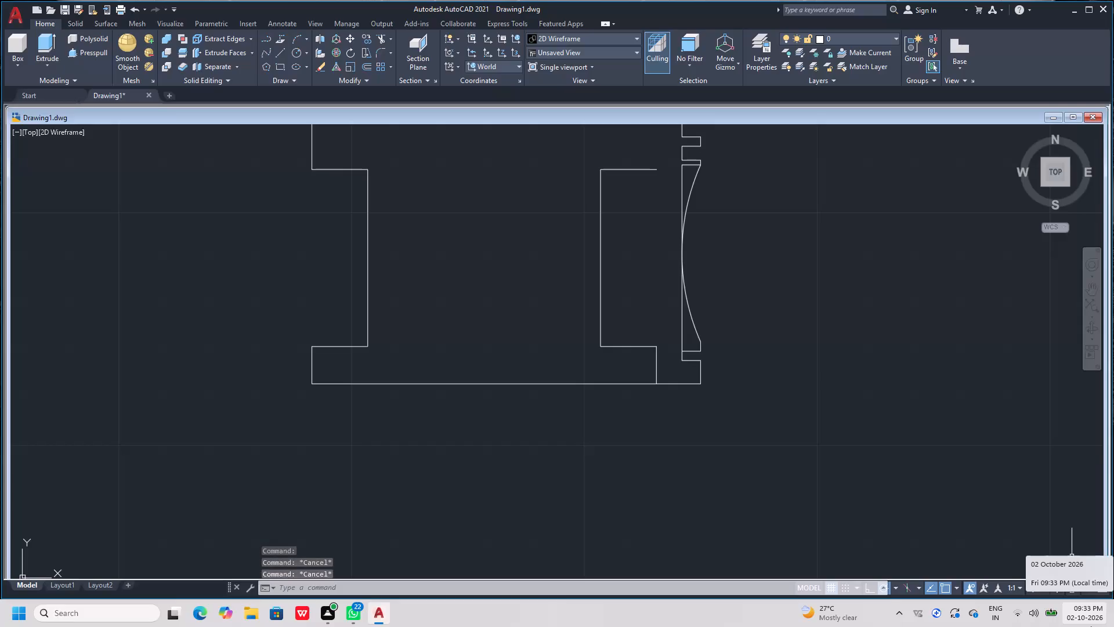
text(l)
key(space)
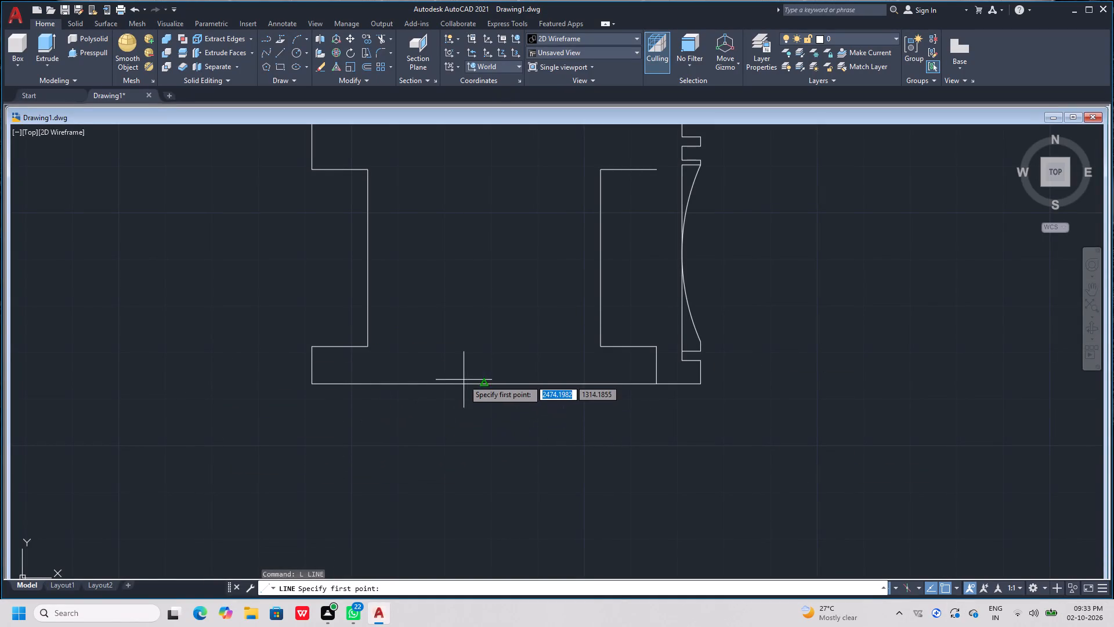
click(483, 385)
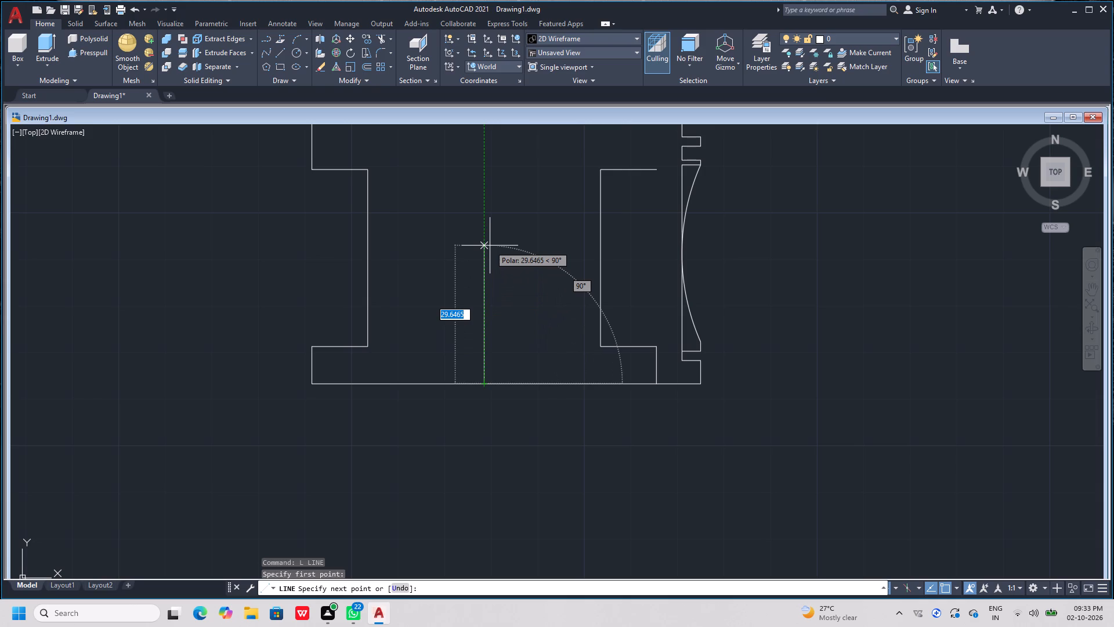
text(62)
key(Return)
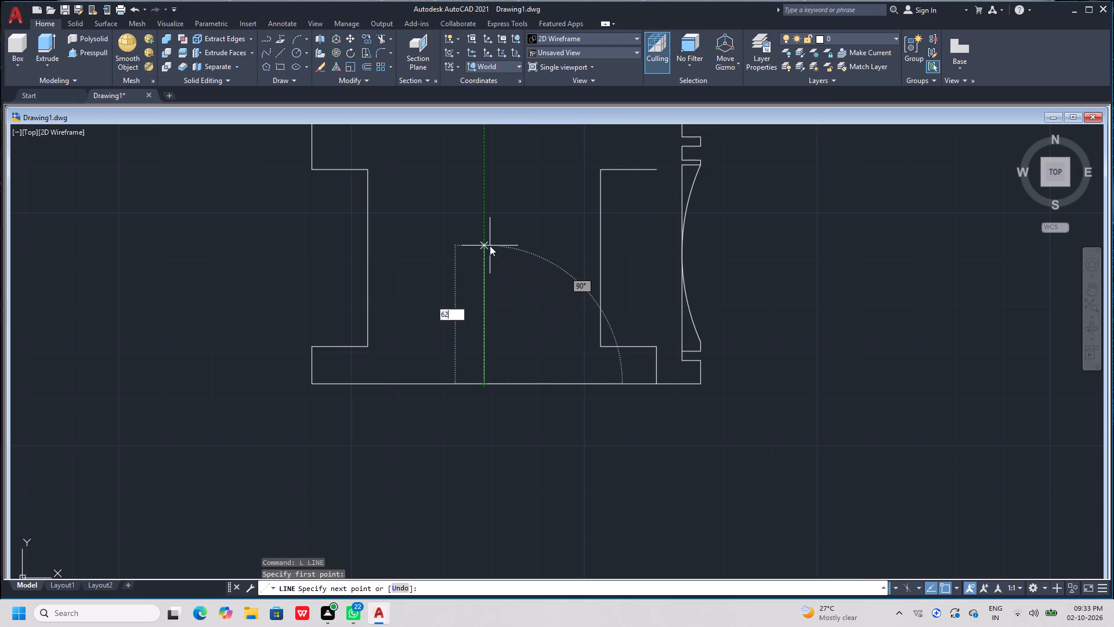
scroll(524, 250, down, 1)
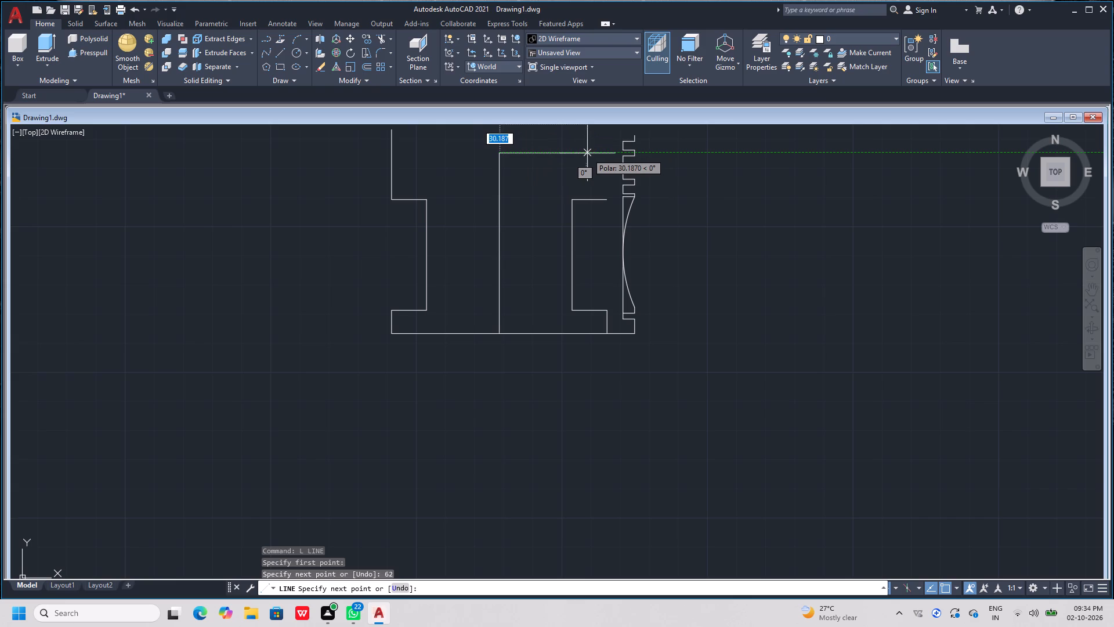
key(space)
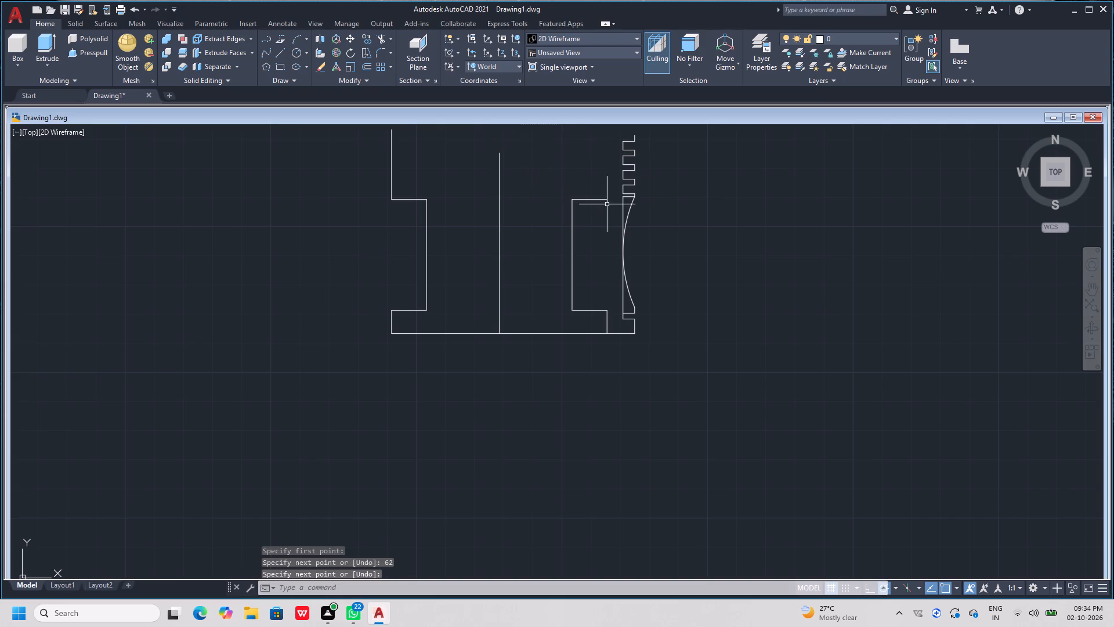
Draw a 16-unit line up from the right upper flange's open end, then a 37-unit horizontal line to the centre line's top.
text(l)
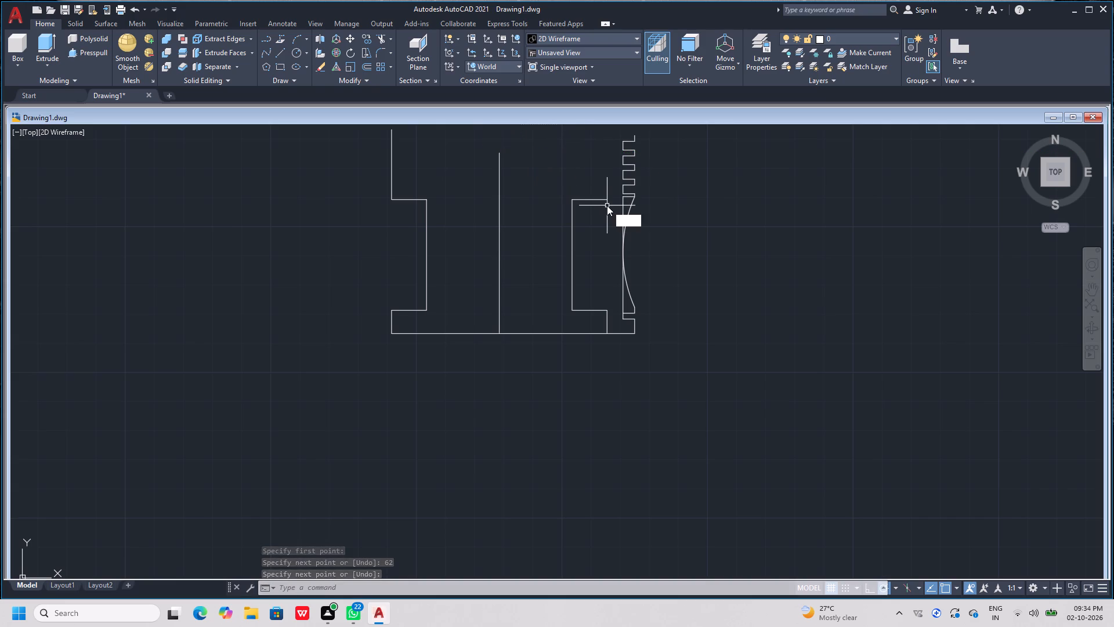
key(space)
click(609, 202)
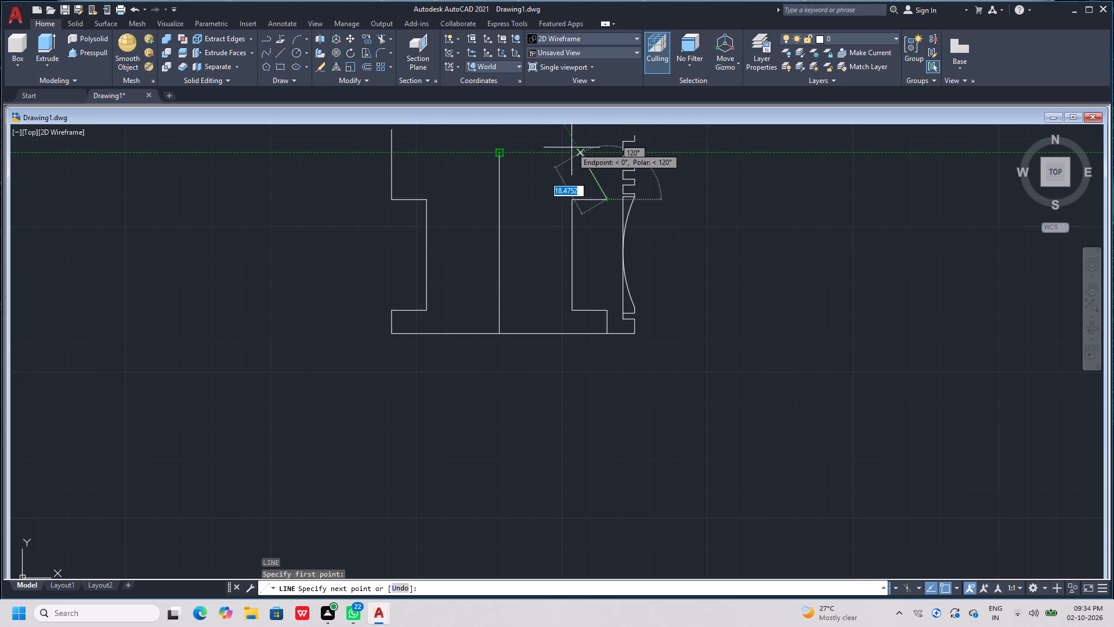
click(606, 154)
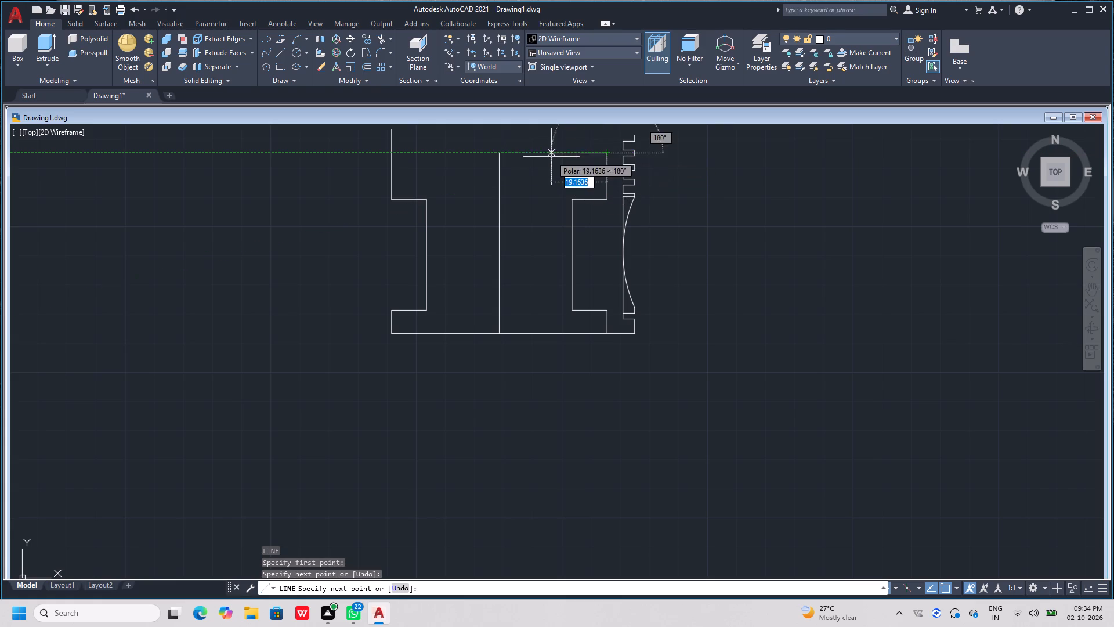
click(501, 154)
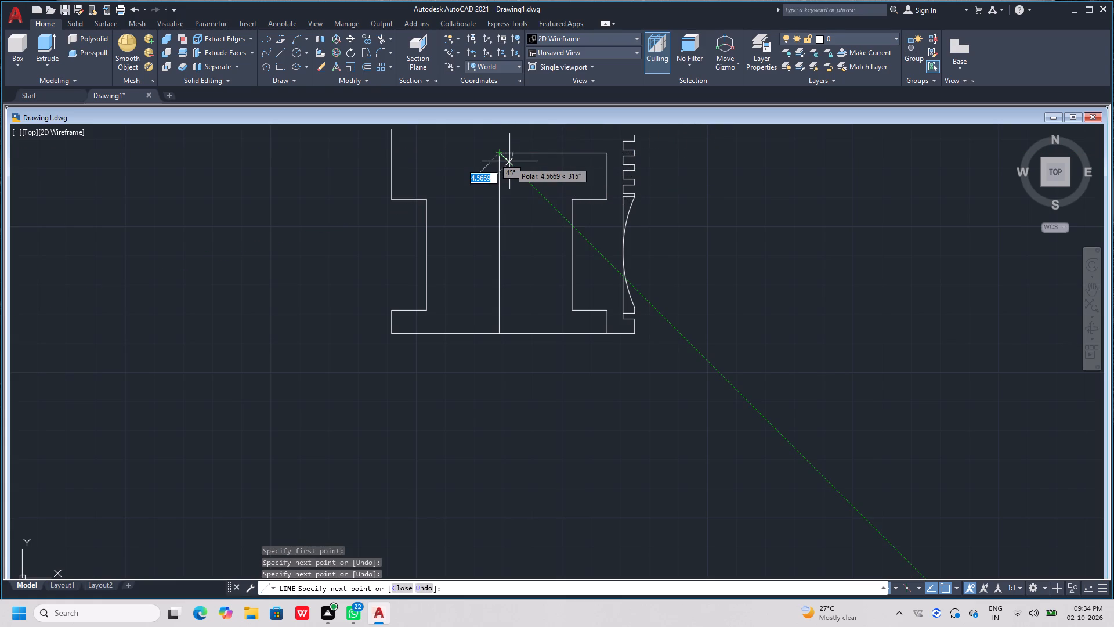
key(Escape)
Erase the vertical line that touches the concave arc, between the lower notch and the line below the teeth.
scroll(547, 225, down, 1)
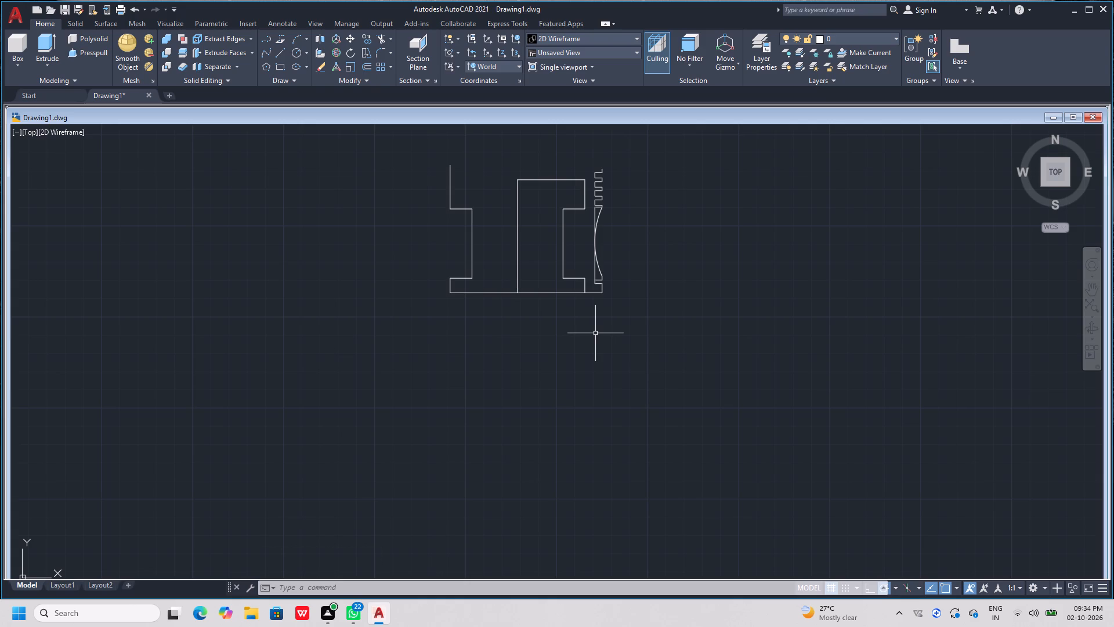
scroll(588, 326, up, 3)
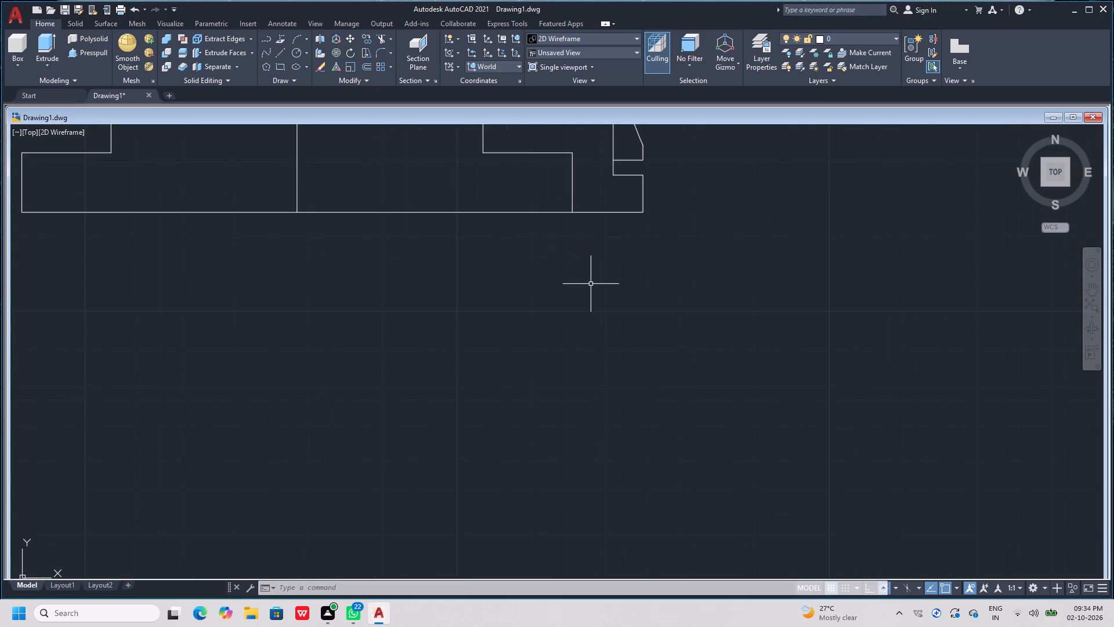
scroll(597, 254, down, 2)
scroll(598, 167, up, 2)
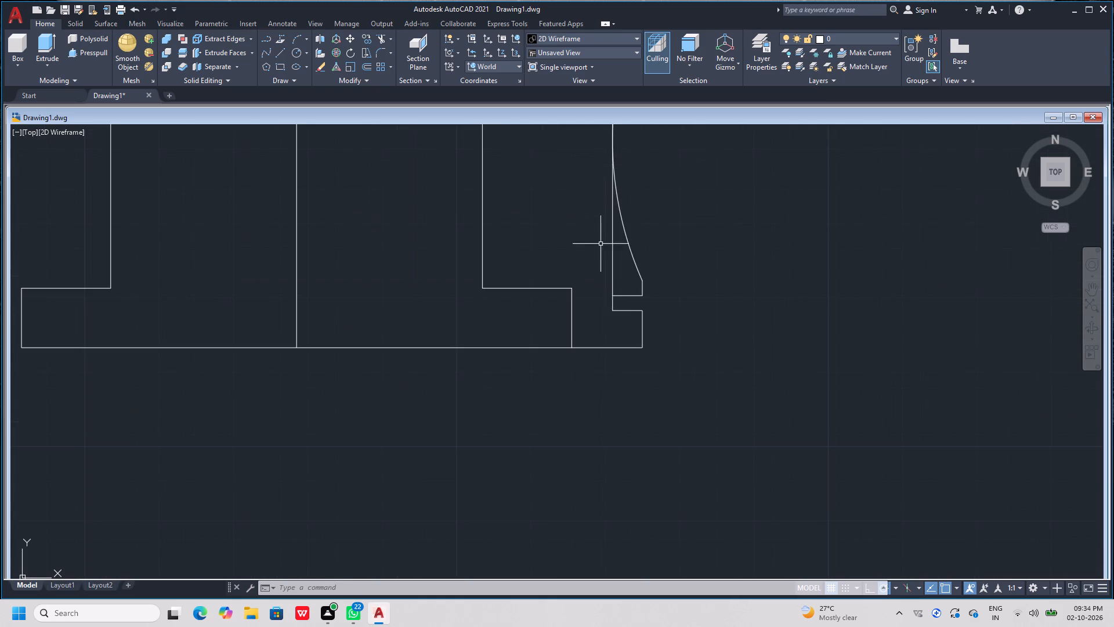
scroll(599, 313, up, 2)
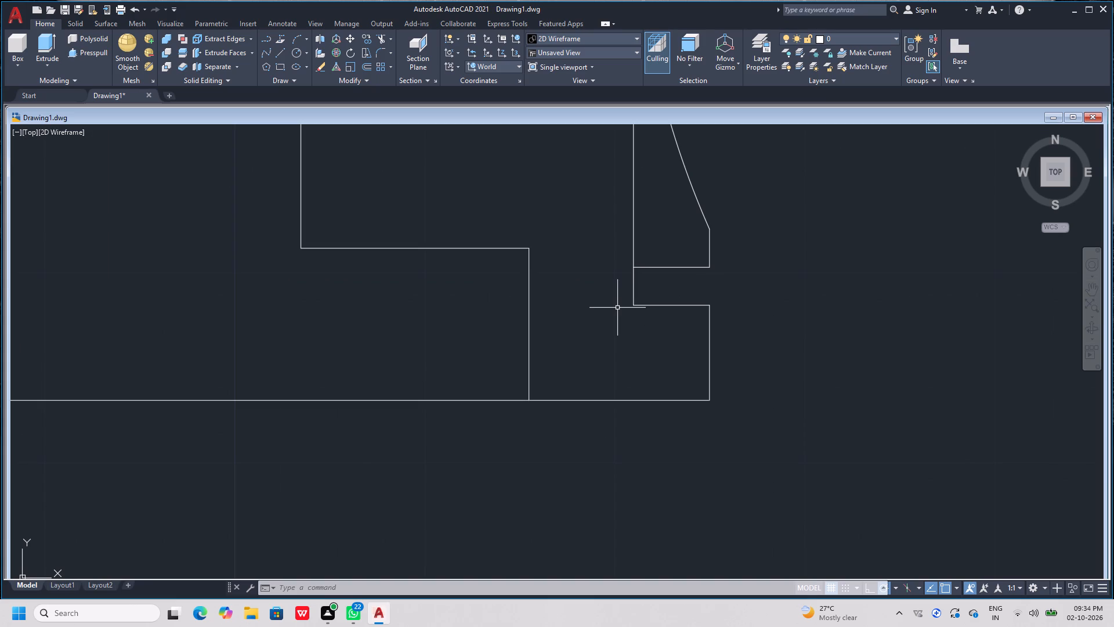
click(634, 244)
scroll(634, 244, down, 1)
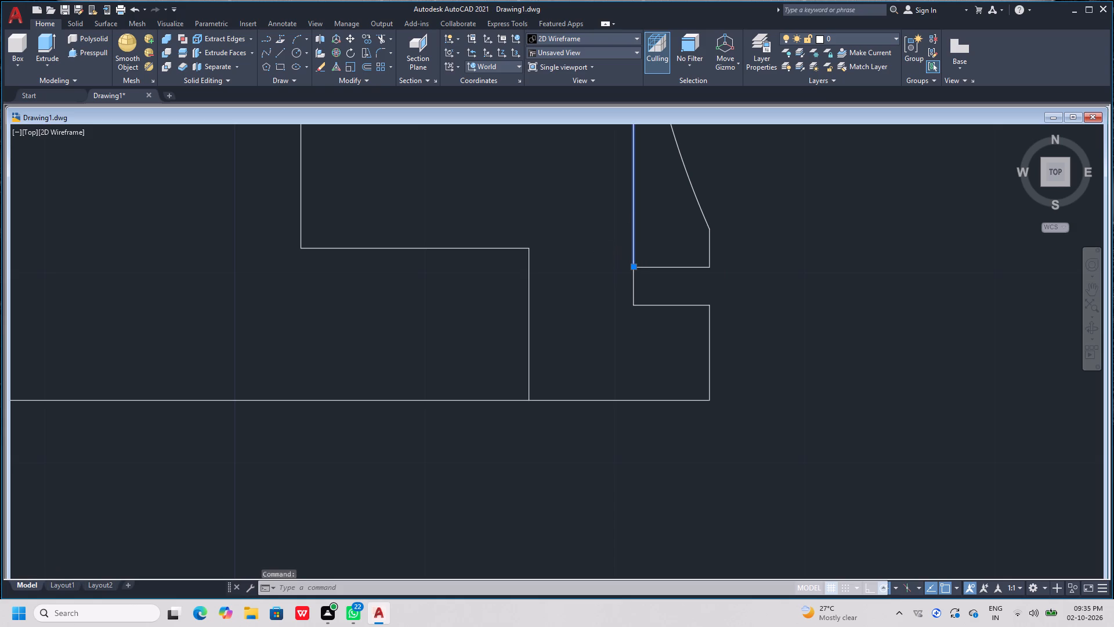
scroll(634, 244, down, 2)
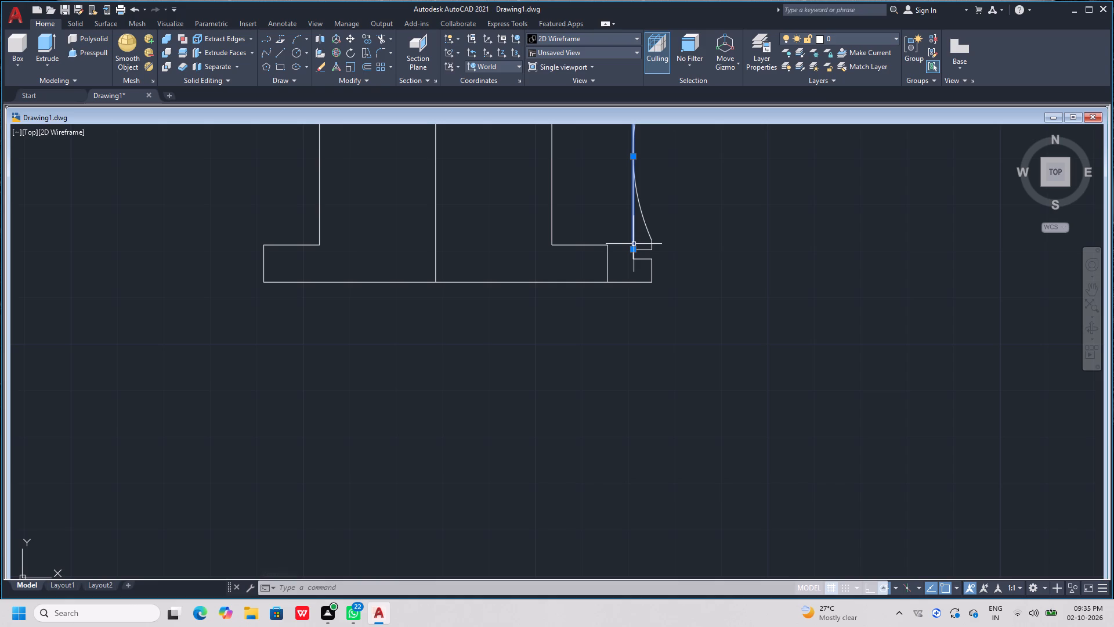
scroll(634, 244, down, 1)
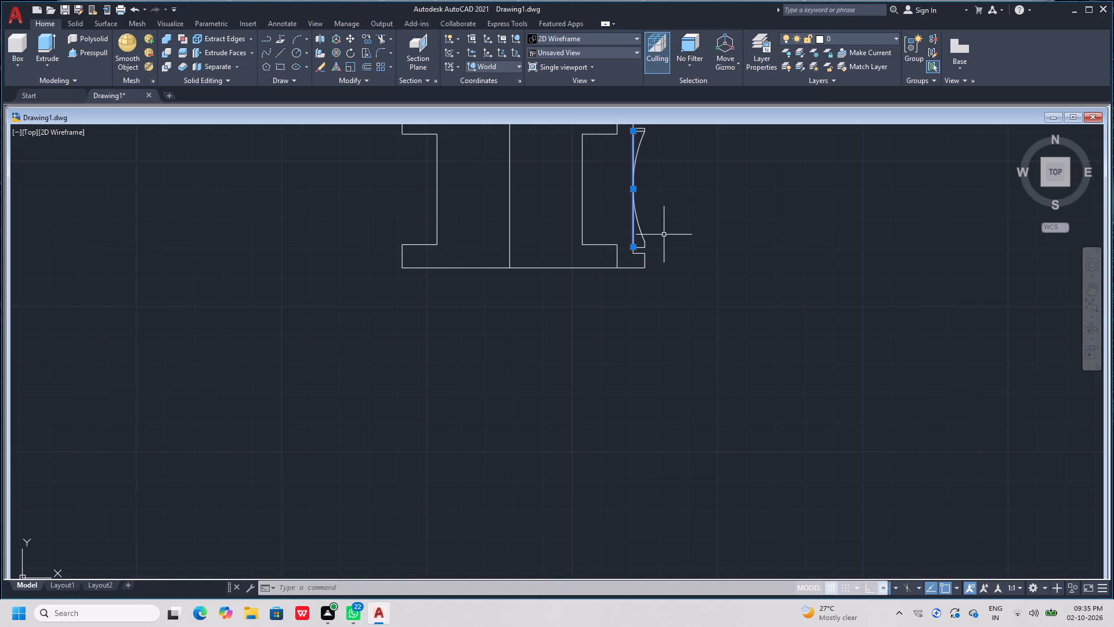
scroll(663, 242, up, 2)
scroll(574, 251, up, 1)
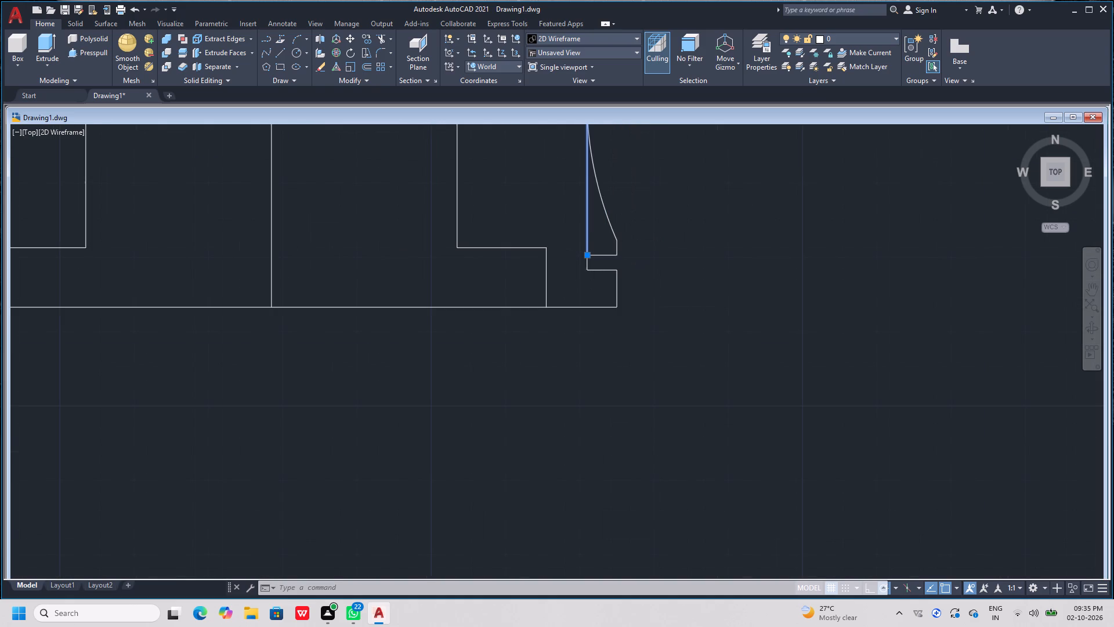
scroll(574, 251, up, 1)
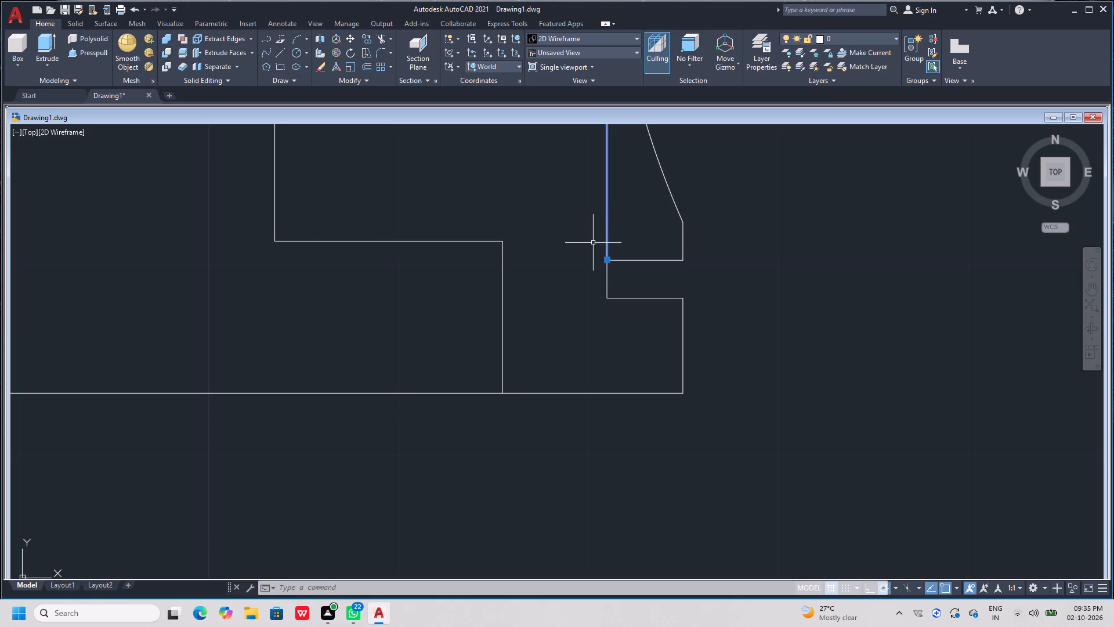
key(Delete)
Erase the concave arc of the side profile.
scroll(609, 228, down, 2)
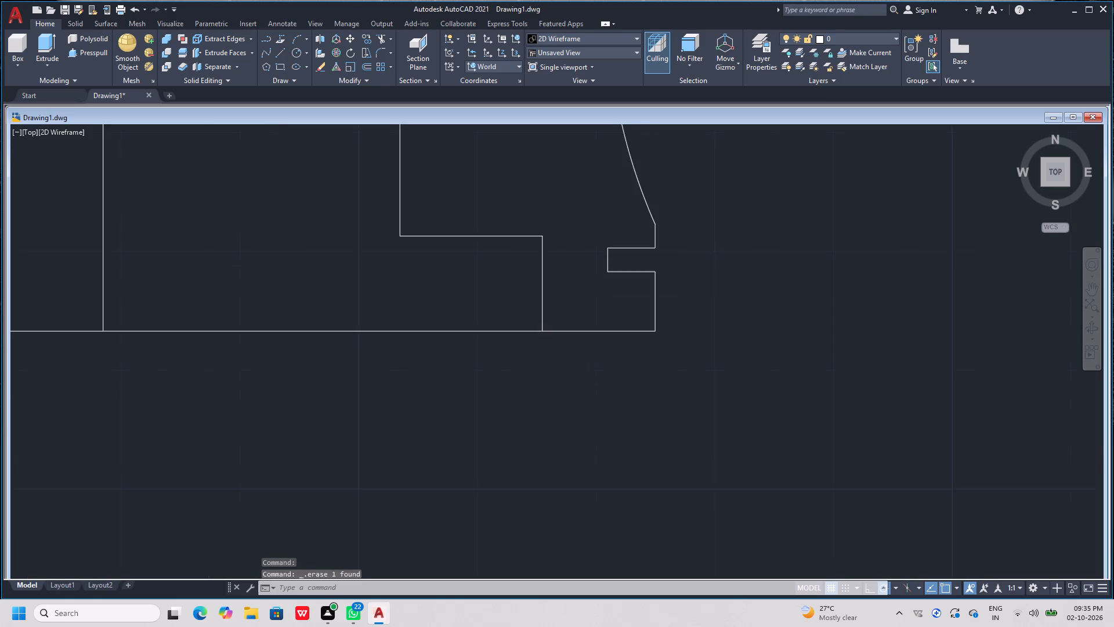
scroll(609, 228, down, 6)
scroll(601, 181, up, 3)
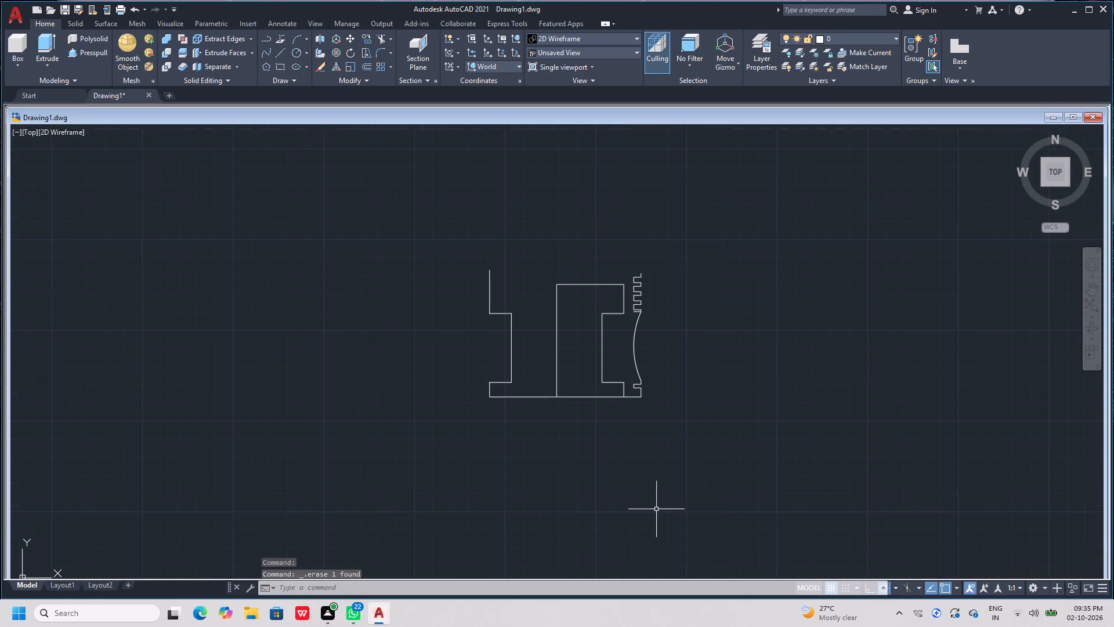
scroll(627, 376, up, 2)
scroll(623, 327, up, 1)
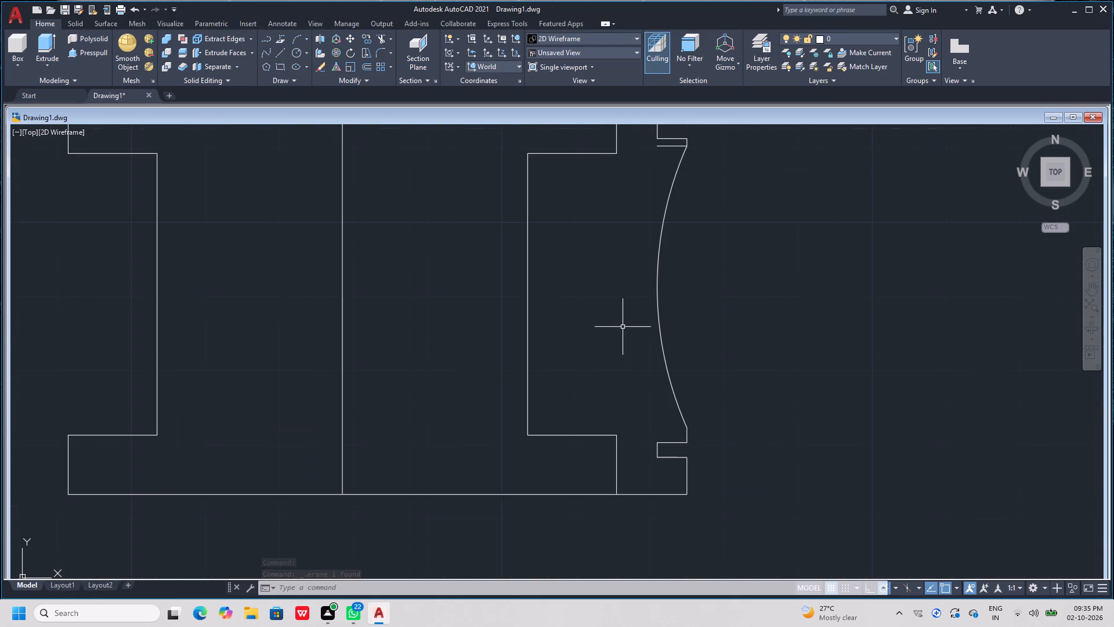
click(657, 269)
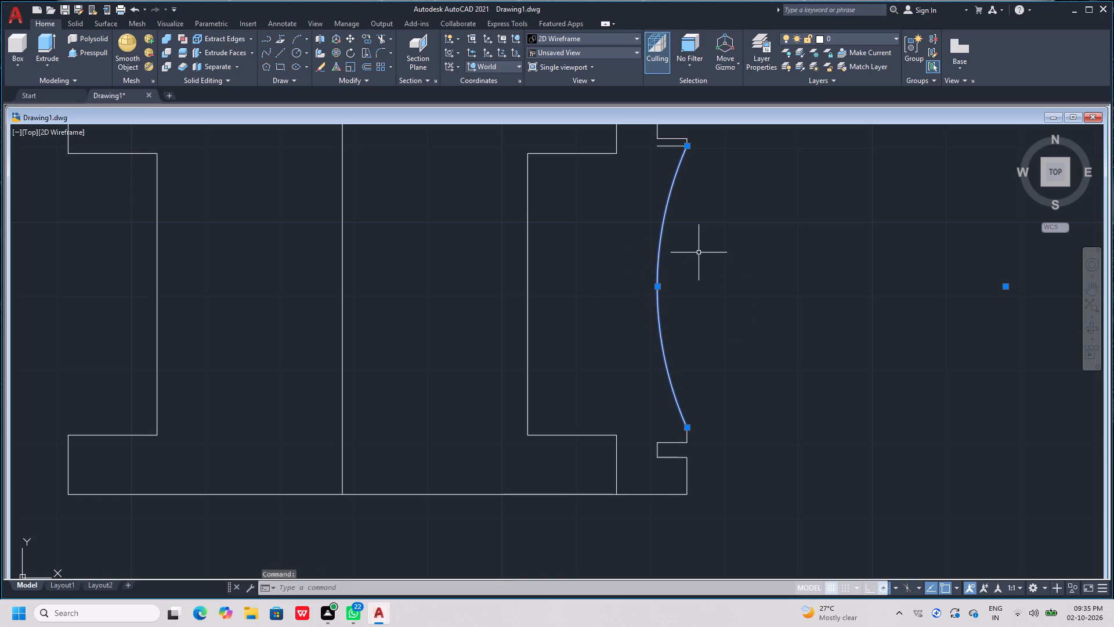
key(Delete)
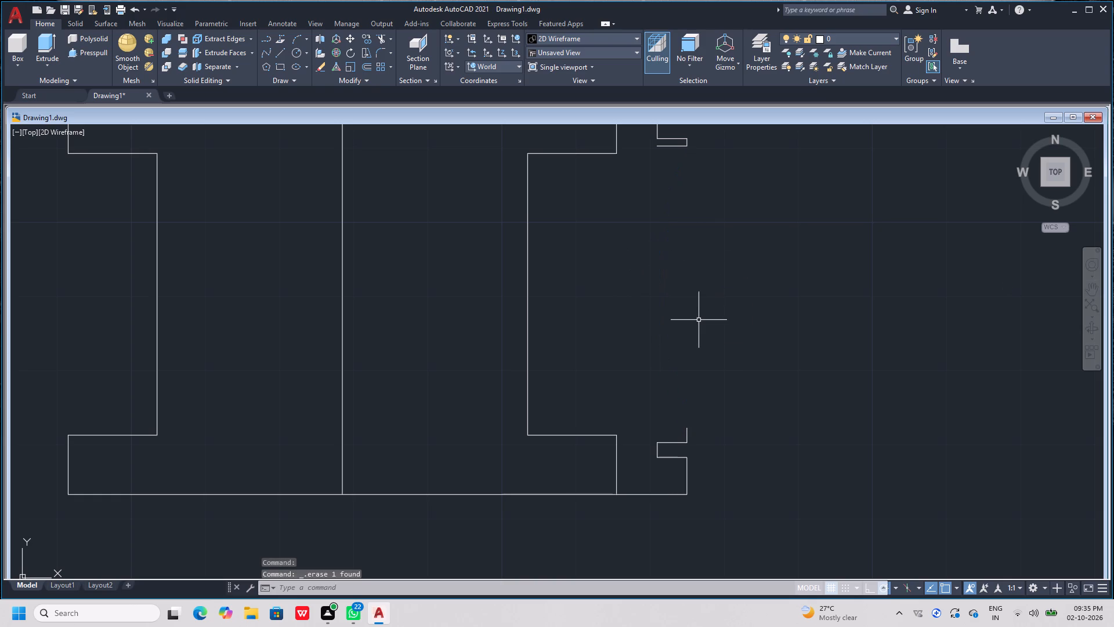
Draw a 4-unit line inward from the top of the stub above the lower notch, then vertically up to the inner end of the line below the teeth.
key(Escape)
key(Escape)
key(l)
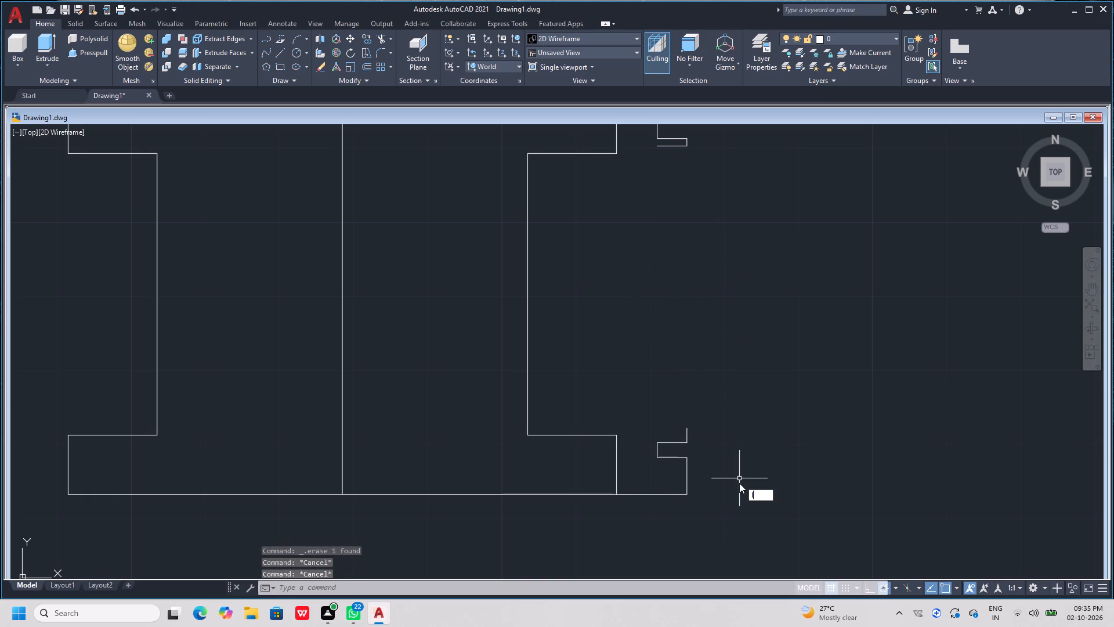
key(space)
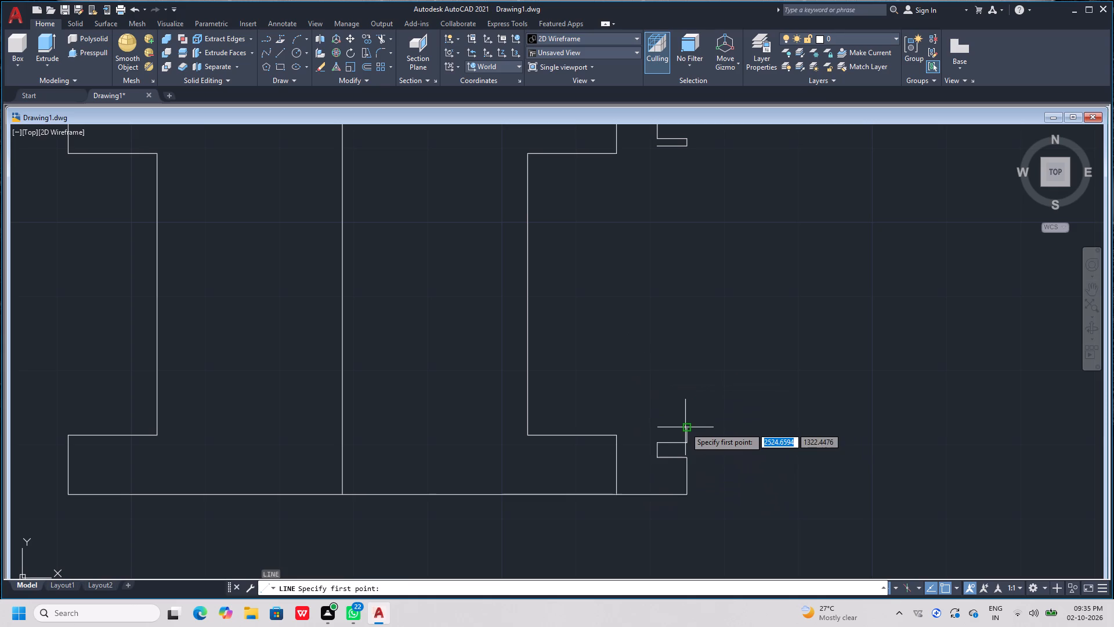
click(685, 427)
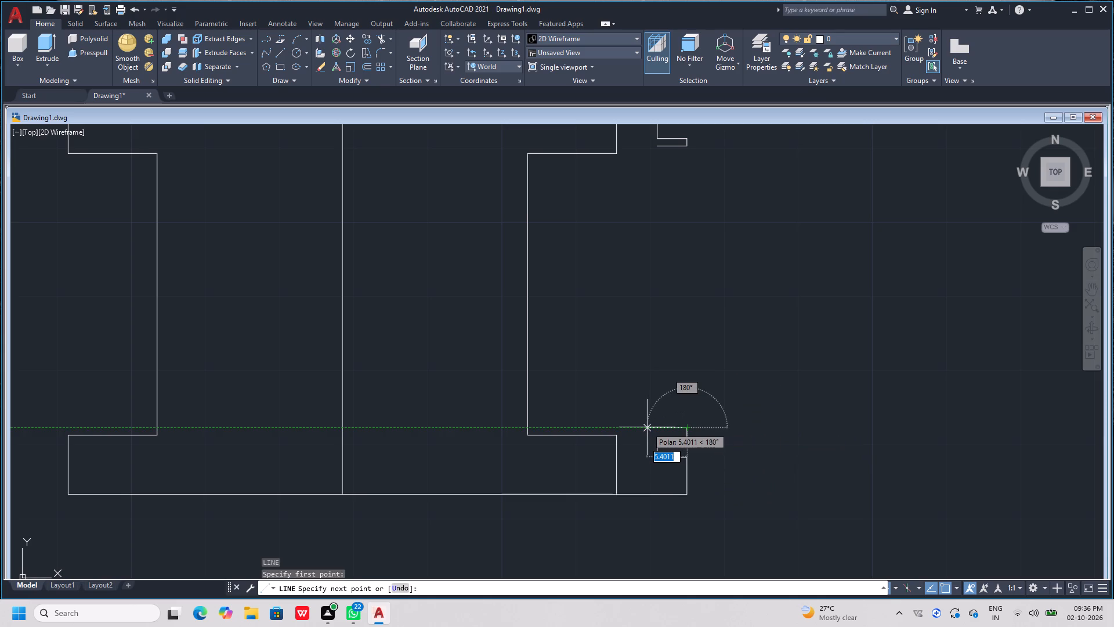
key(4)
key(Return)
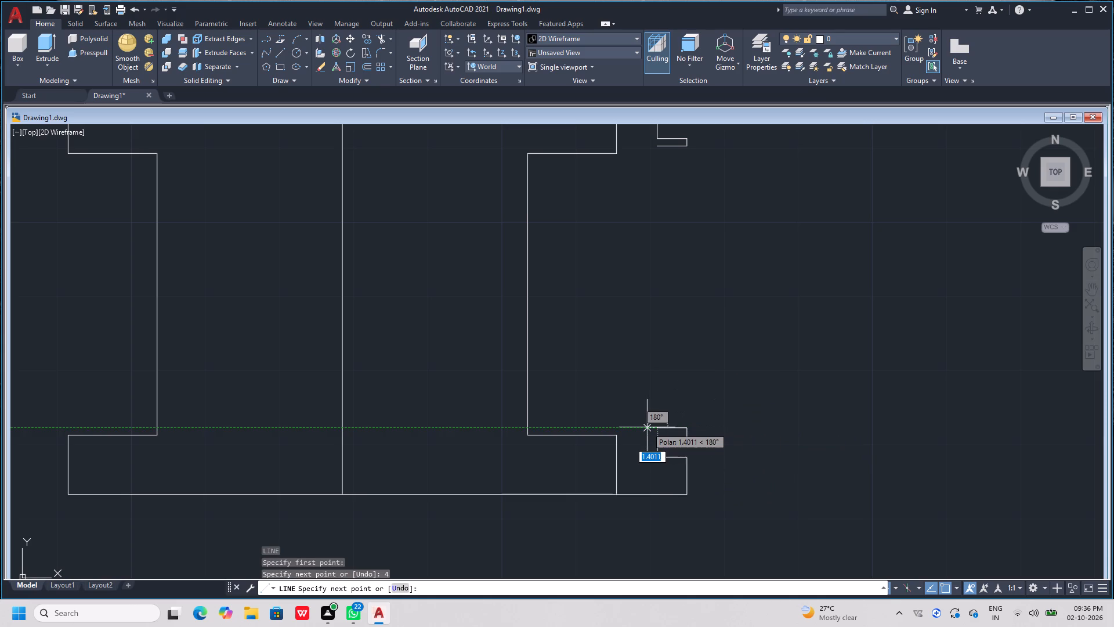
click(660, 143)
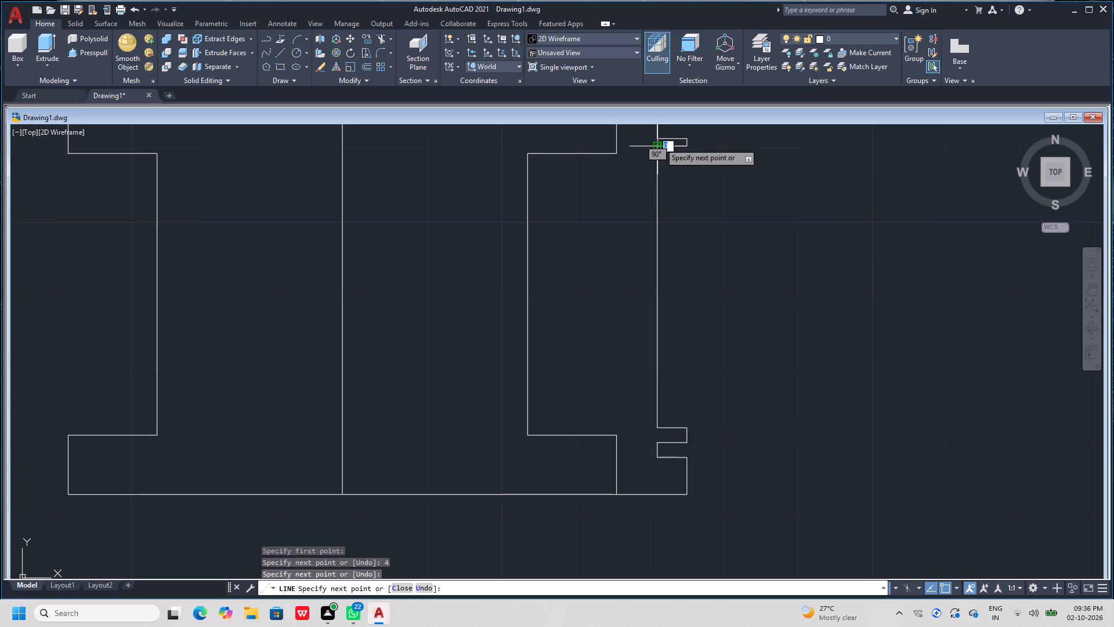
key(Return)
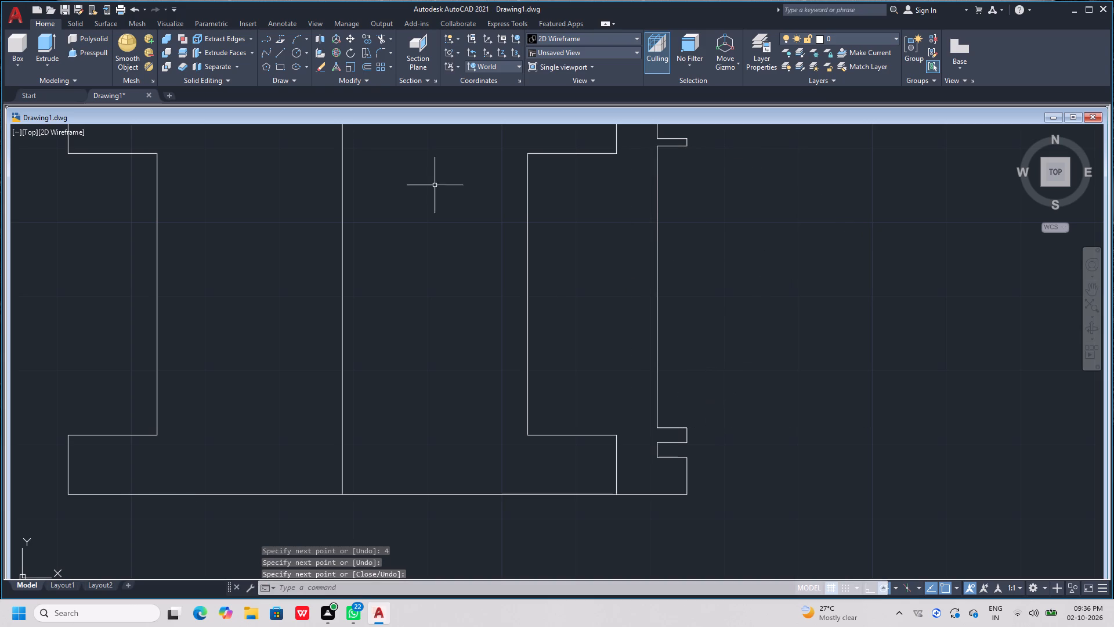
Draw a three-point arc from the stub's top, through the new vertical line's midpoint, to the outer end of the line below the teeth.
click(306, 41)
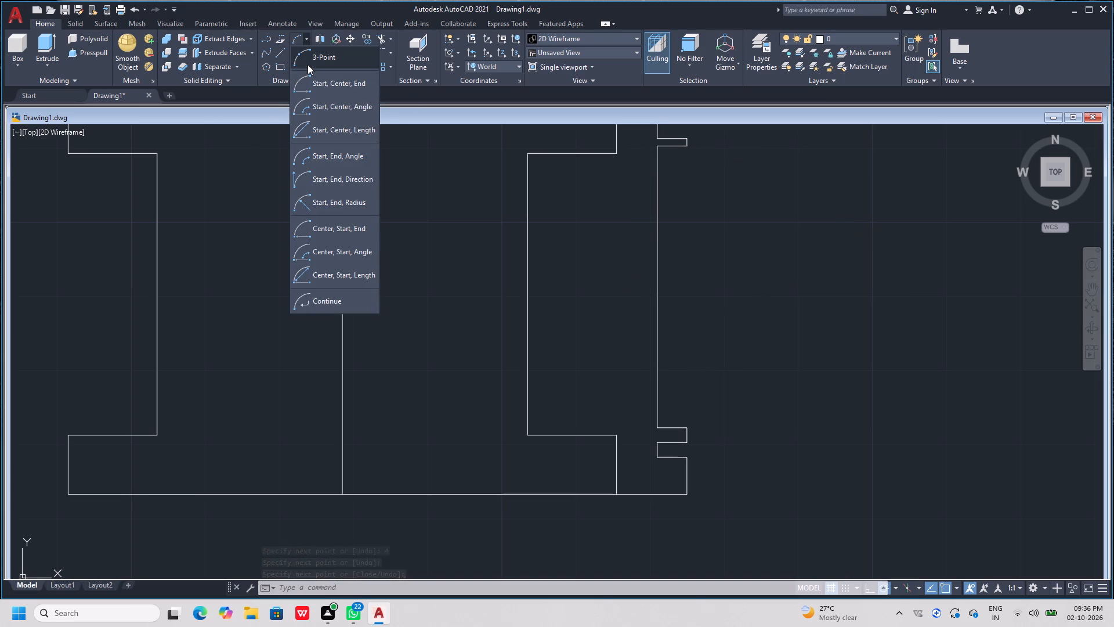
click(309, 61)
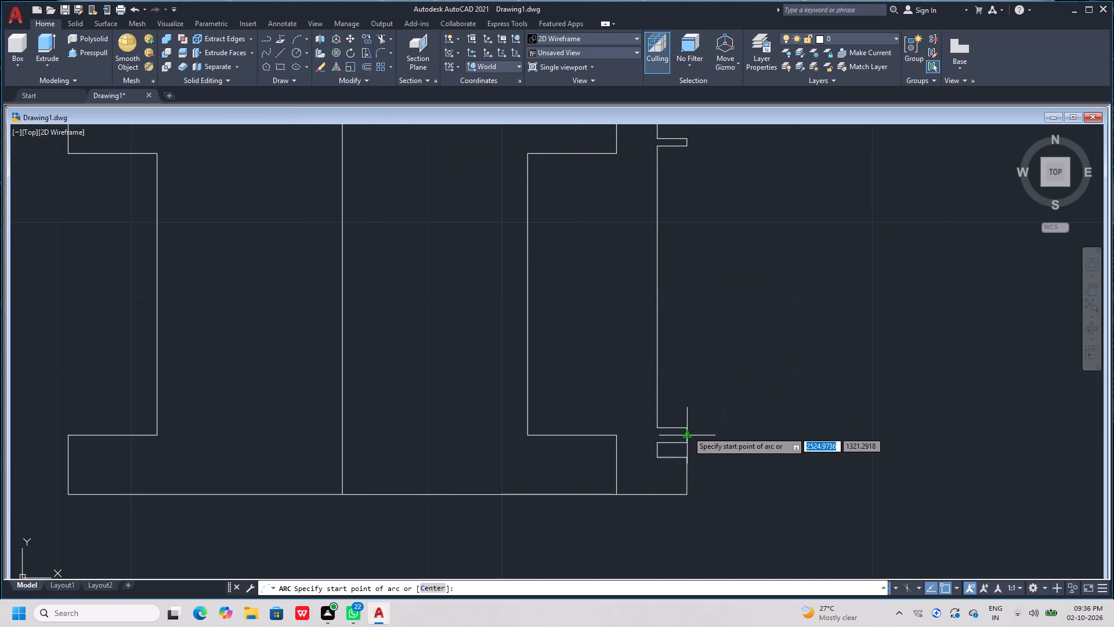
click(688, 427)
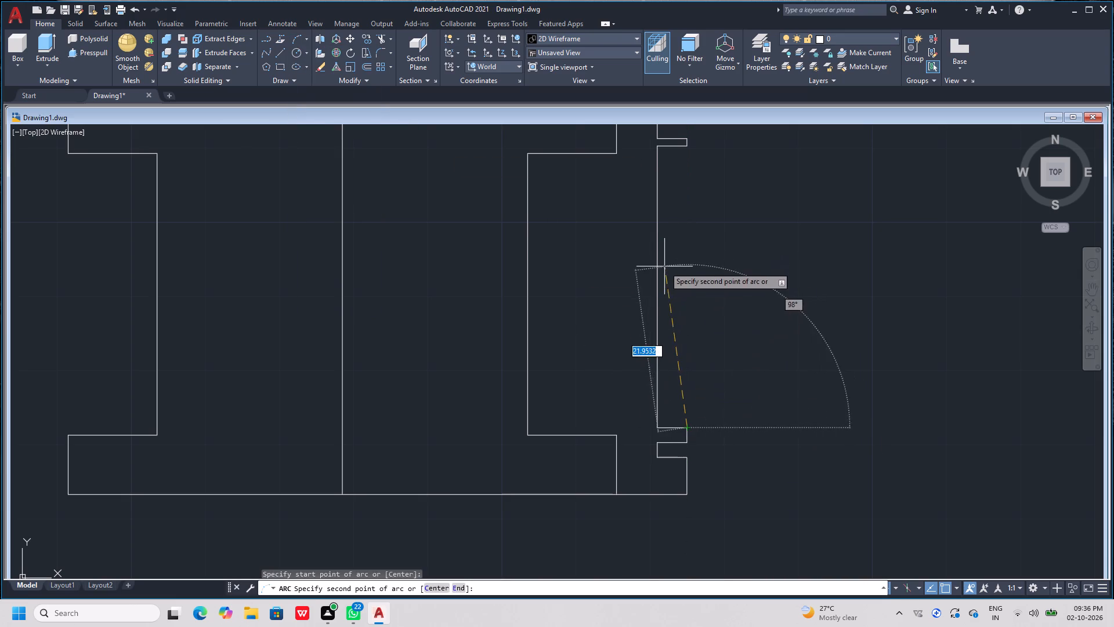
click(659, 283)
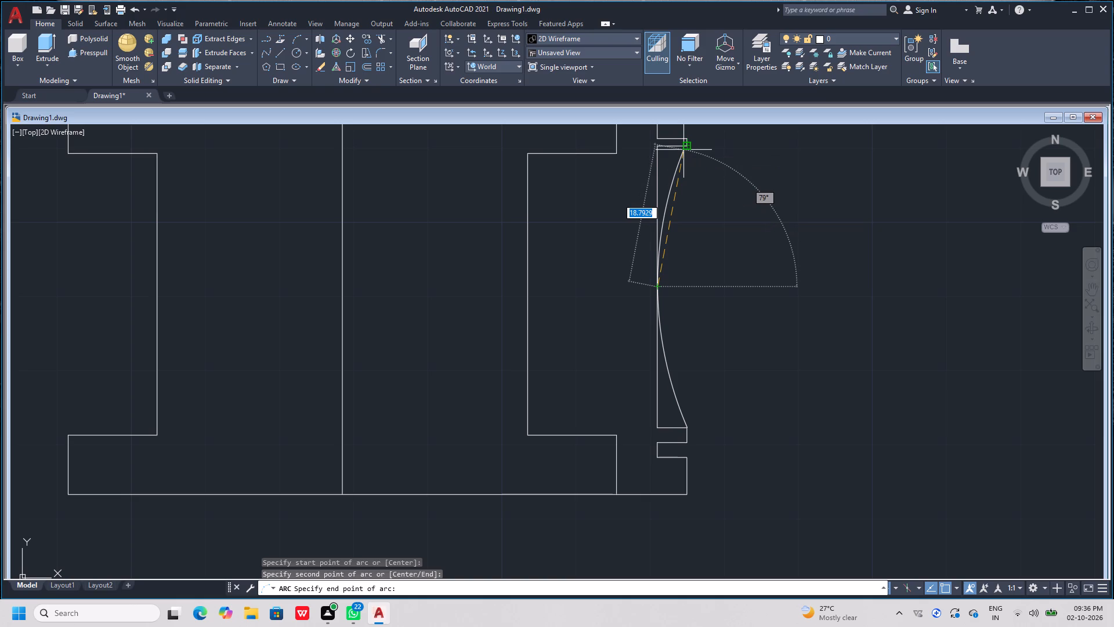
scroll(684, 147, up, 2)
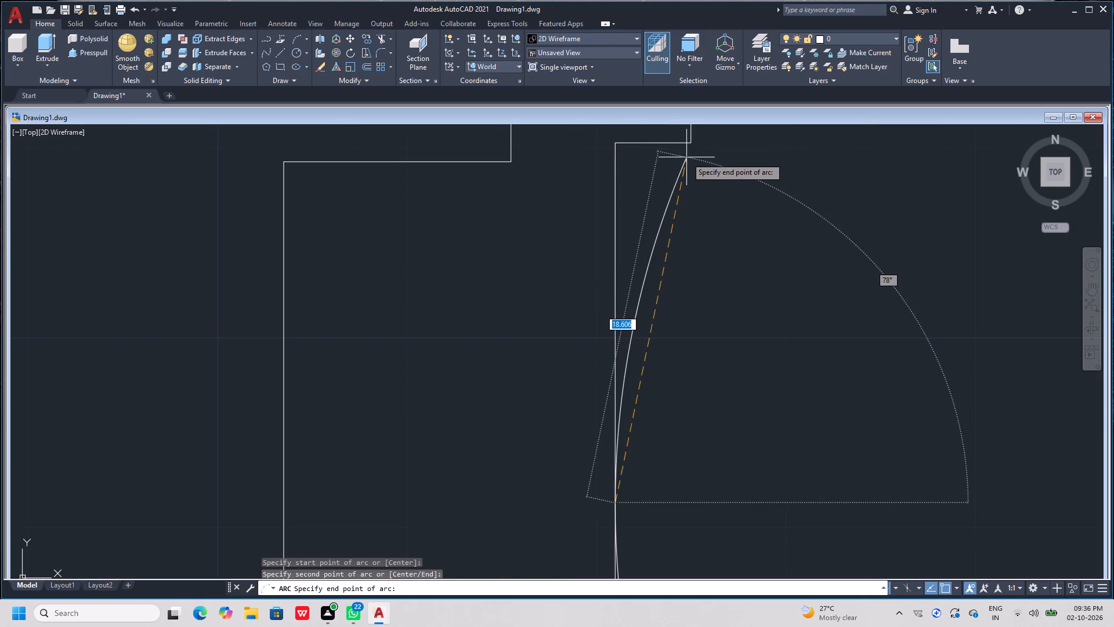
click(688, 145)
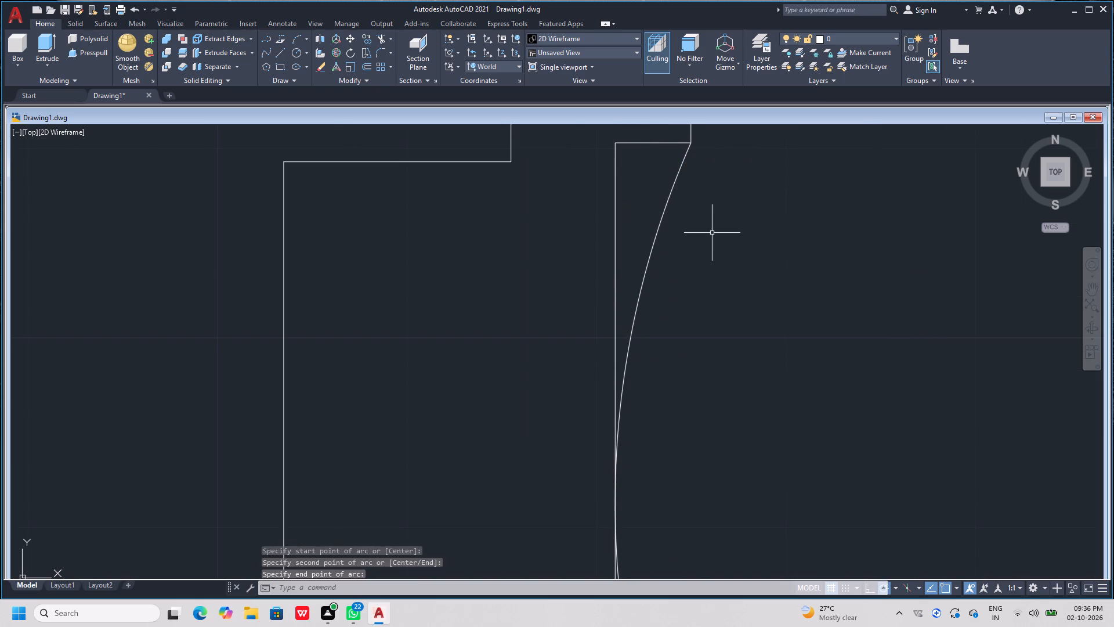
key(space)
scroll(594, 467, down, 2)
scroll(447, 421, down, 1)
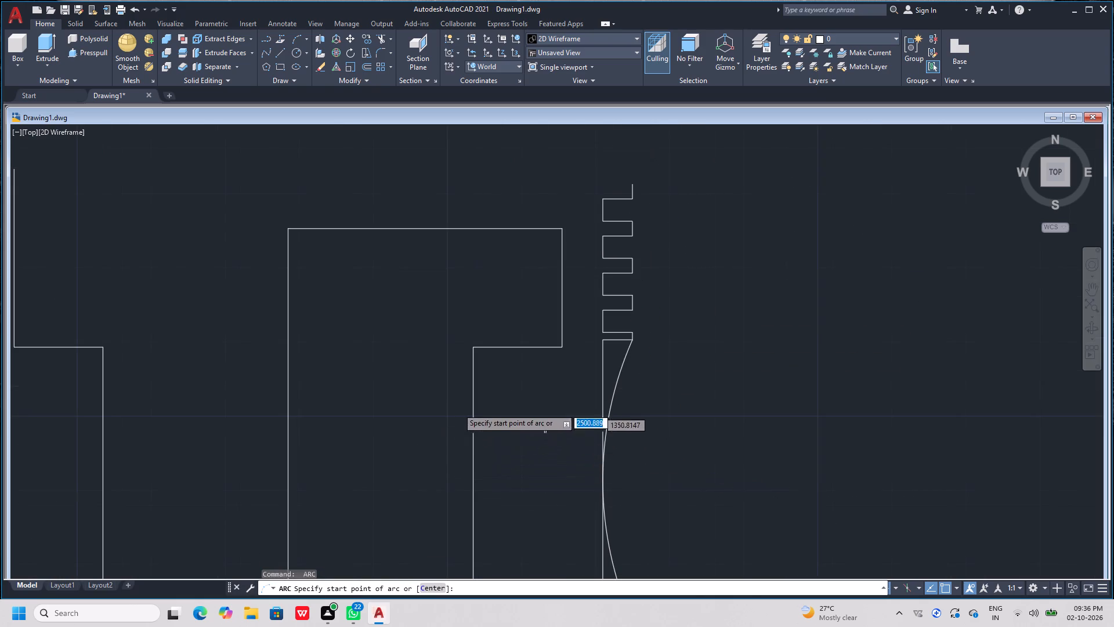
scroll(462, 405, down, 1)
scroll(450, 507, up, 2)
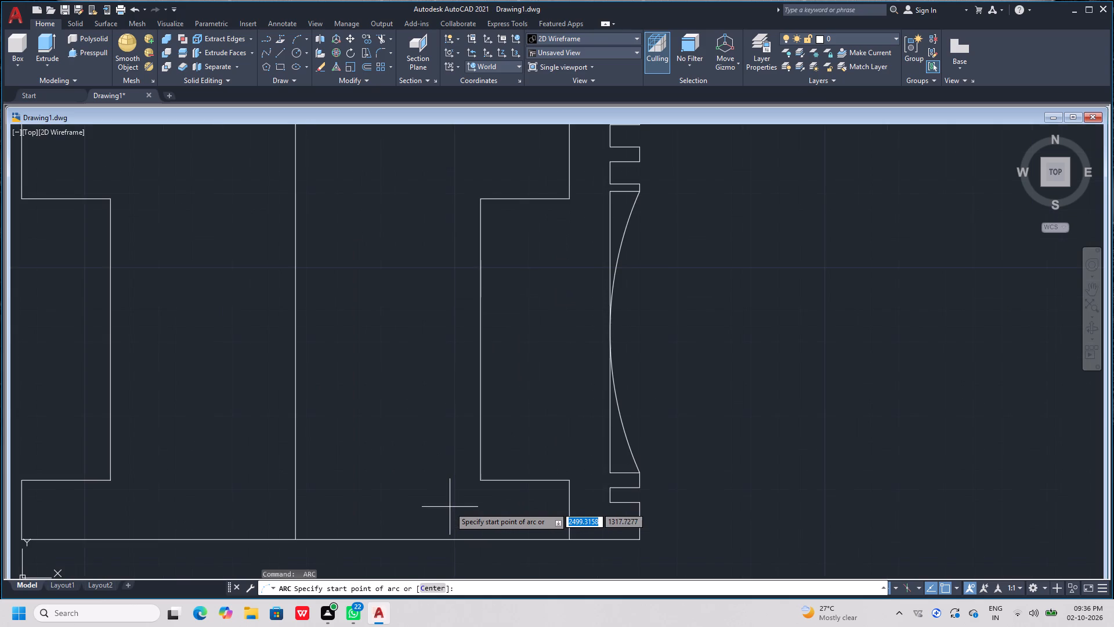
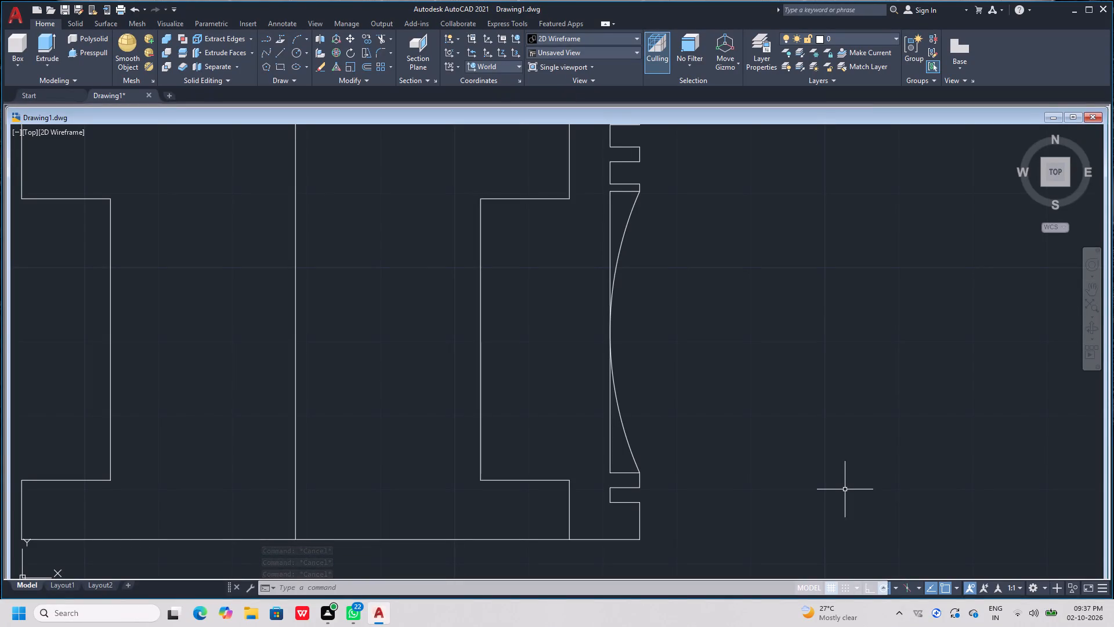
Draw connected lines from the side profile's bottom outer corner: outward, 16 units up, inward past the I-outline's inner edge, 22 up, and outward past the arc.
text(l)
key(space)
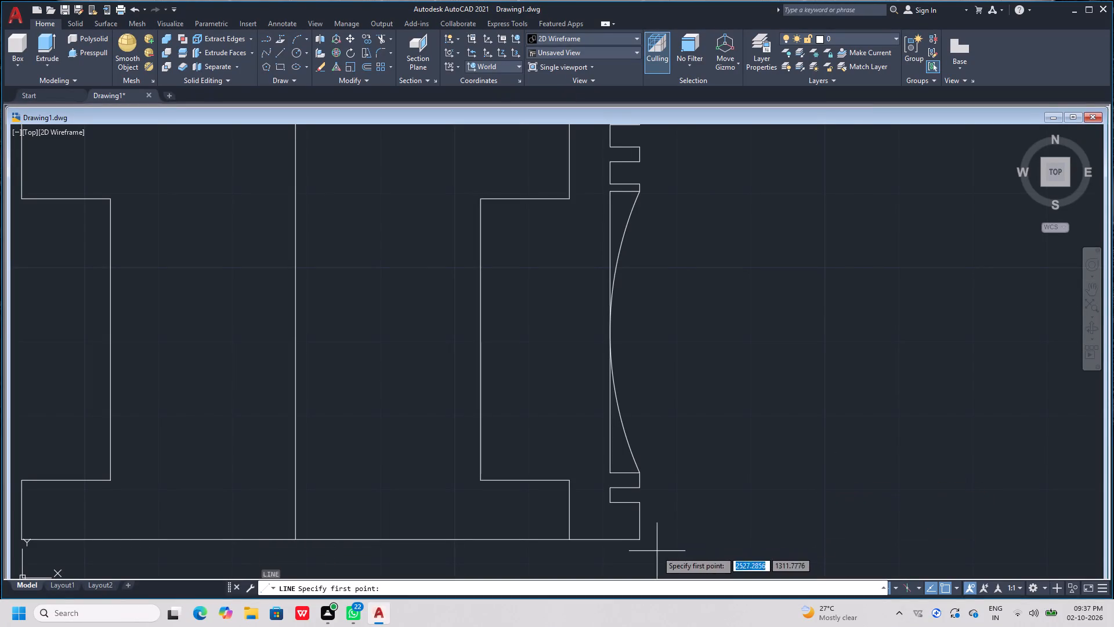
click(641, 536)
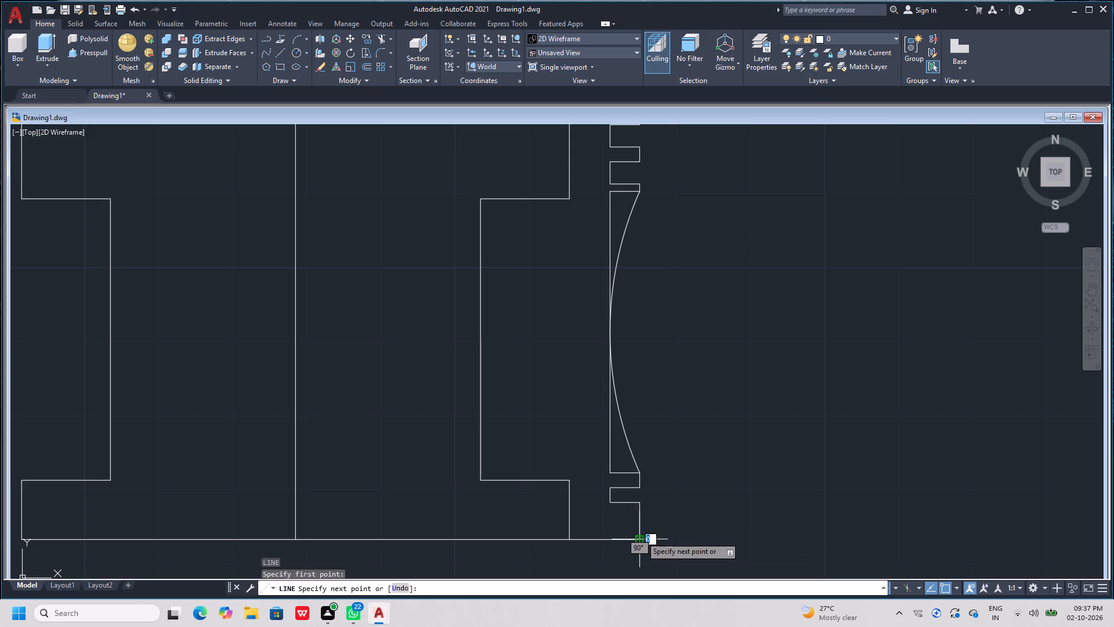
click(733, 543)
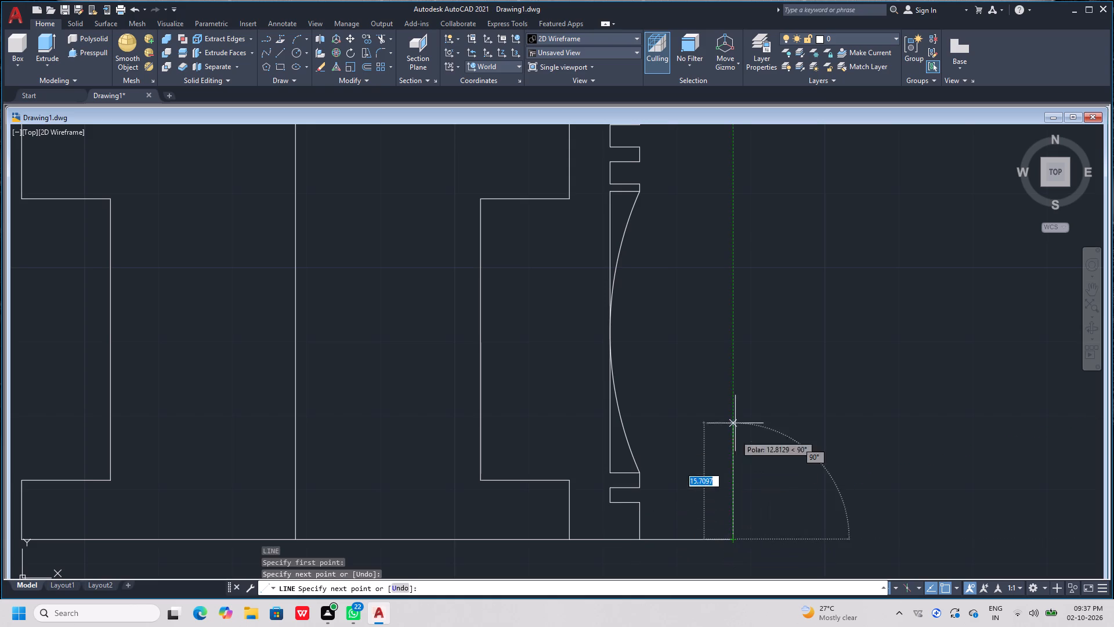
text(16)
key(Return)
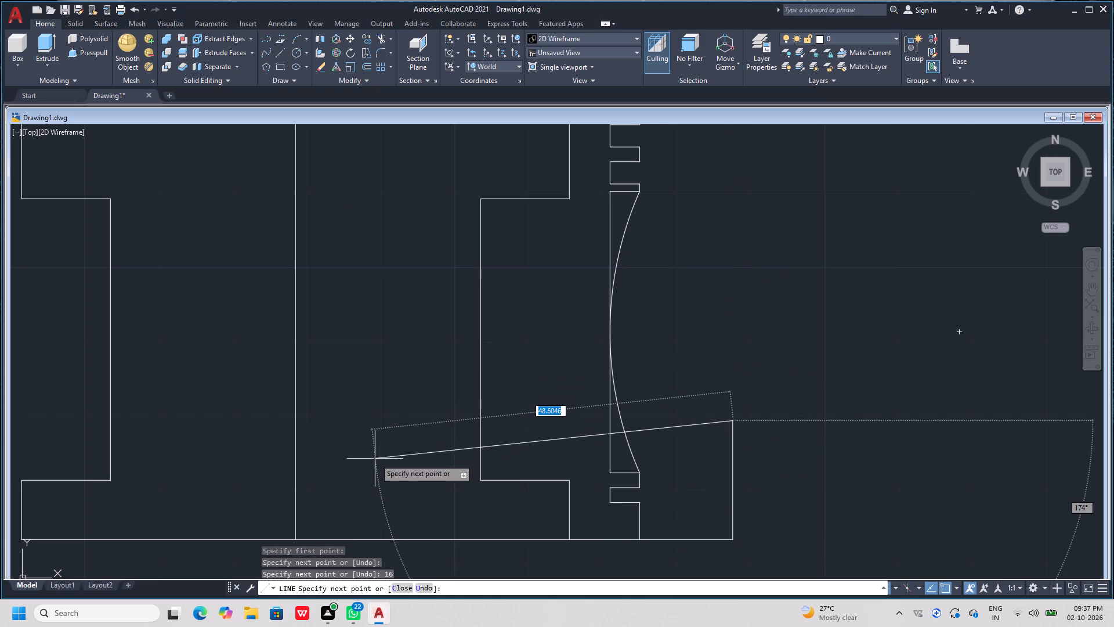
click(315, 418)
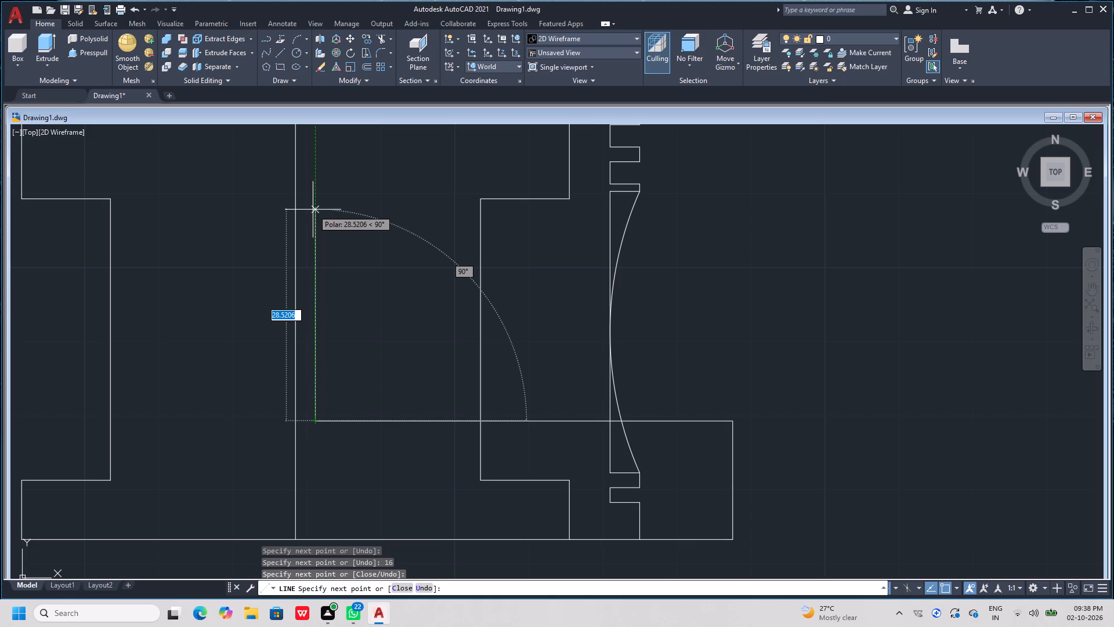
text(22)
key(Return)
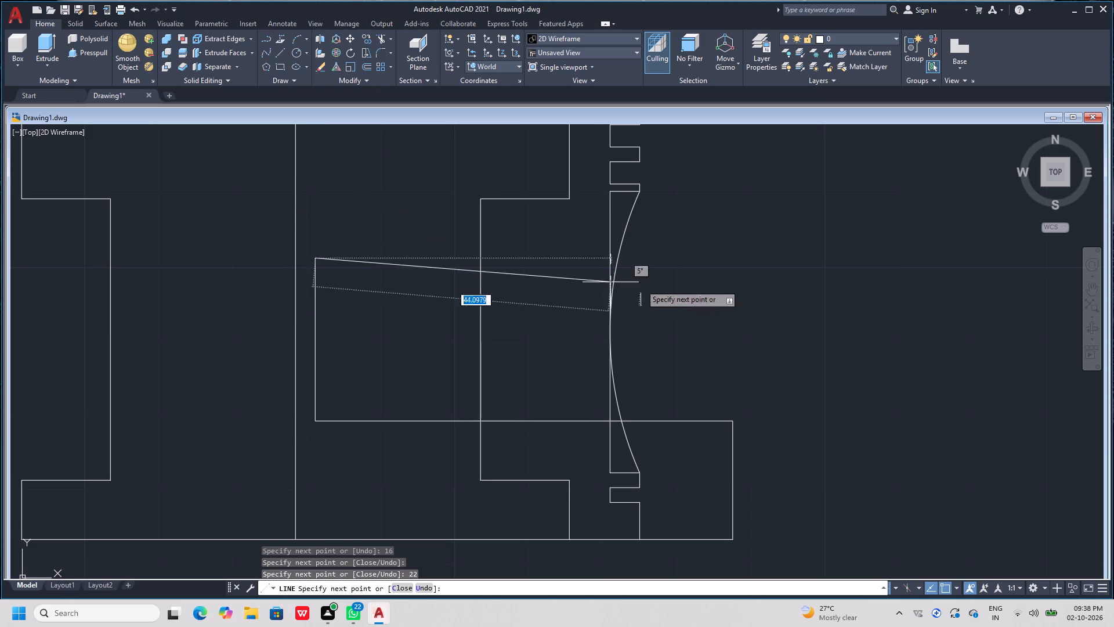
click(846, 260)
key(space)
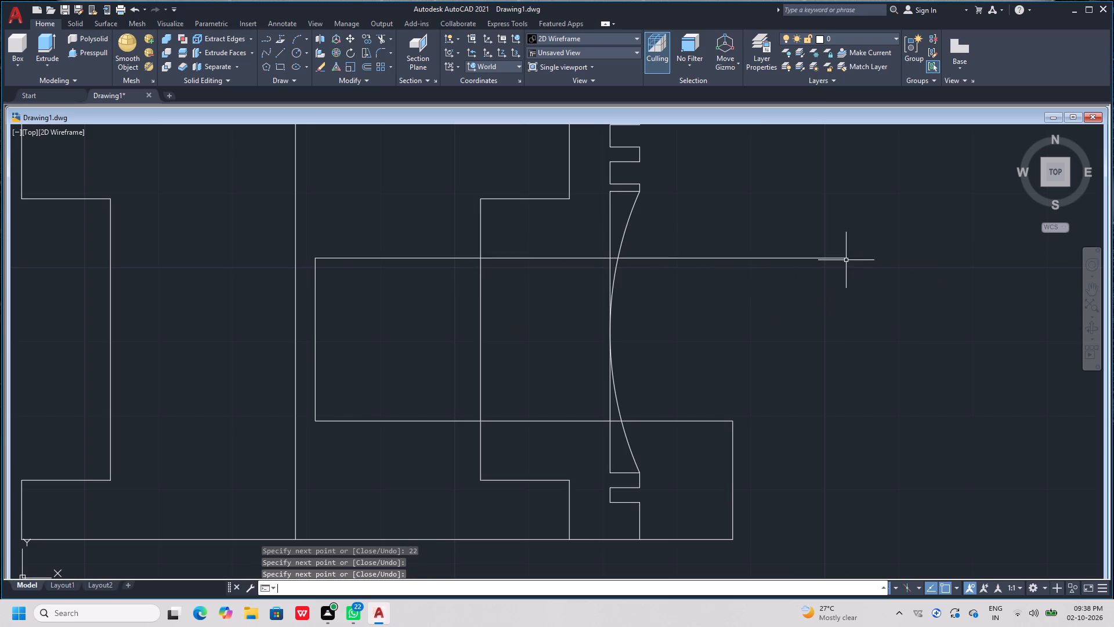
key(Escape)
key(Escape)
key(Escape)
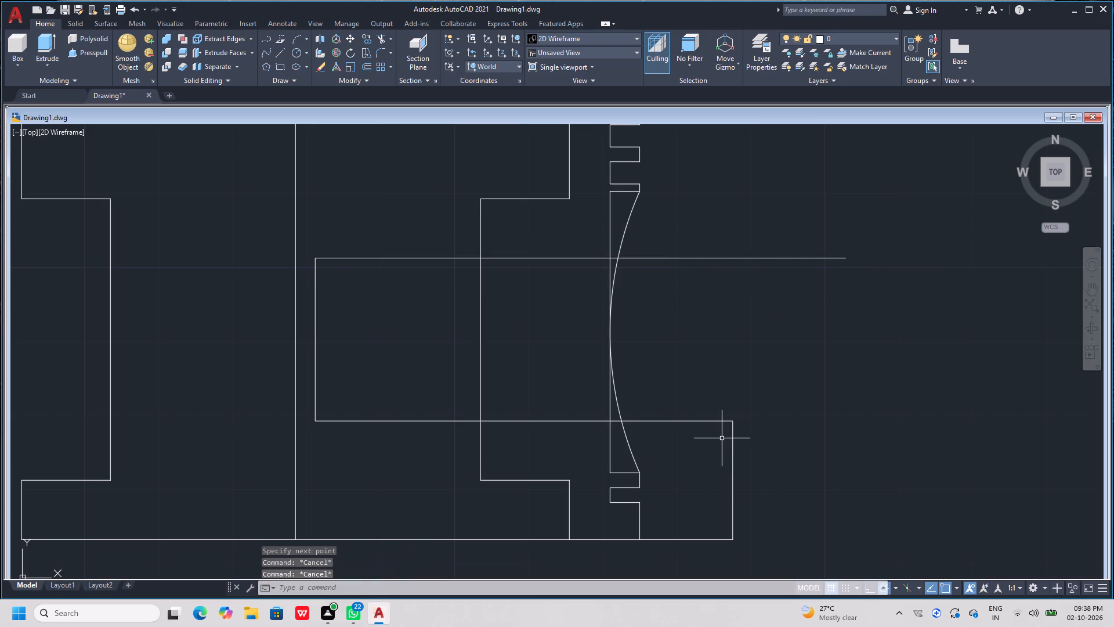
key(y)
key(Escape)
key(Escape)
Trim the new lines outside the I-outline's inner edge and the concave arc, including the base extension and the 22-unit vertical.
text(tr)
key(space)
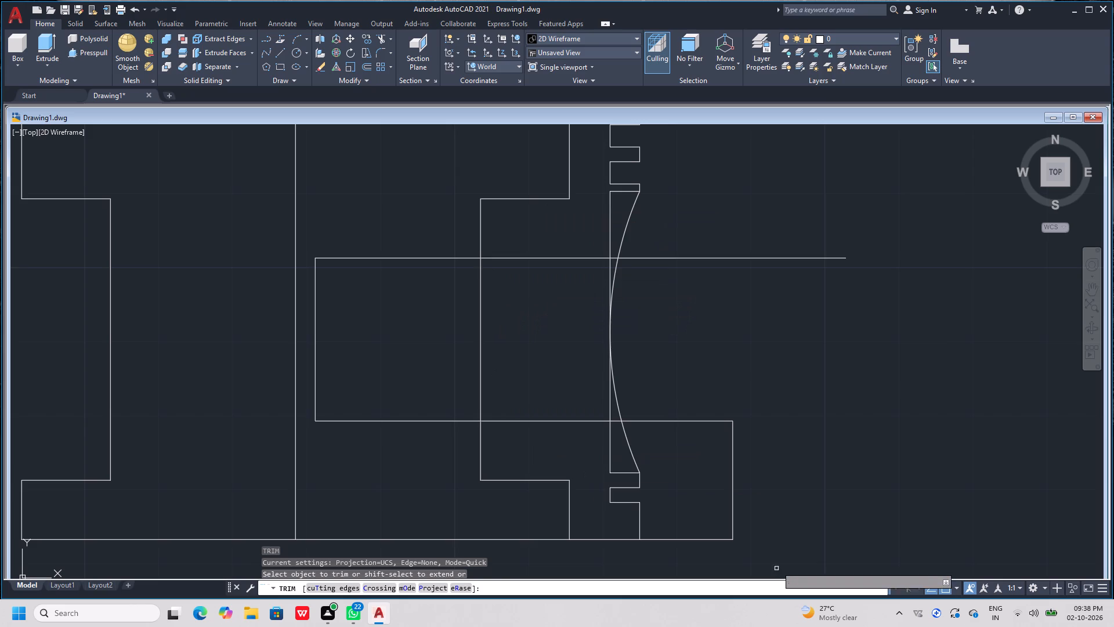
click(462, 259)
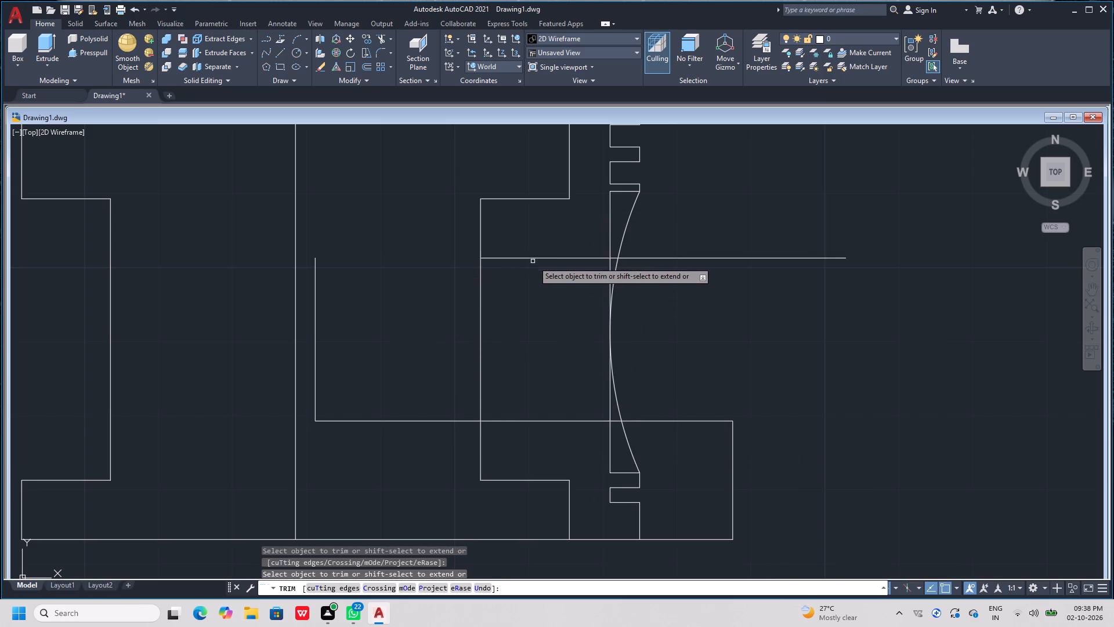
click(659, 259)
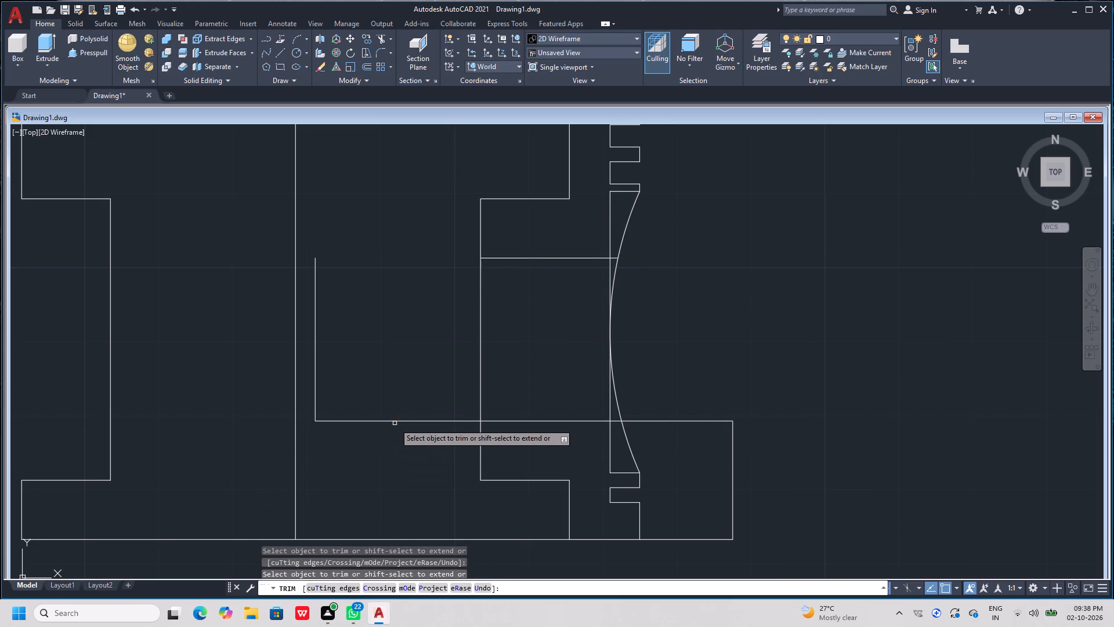
click(395, 420)
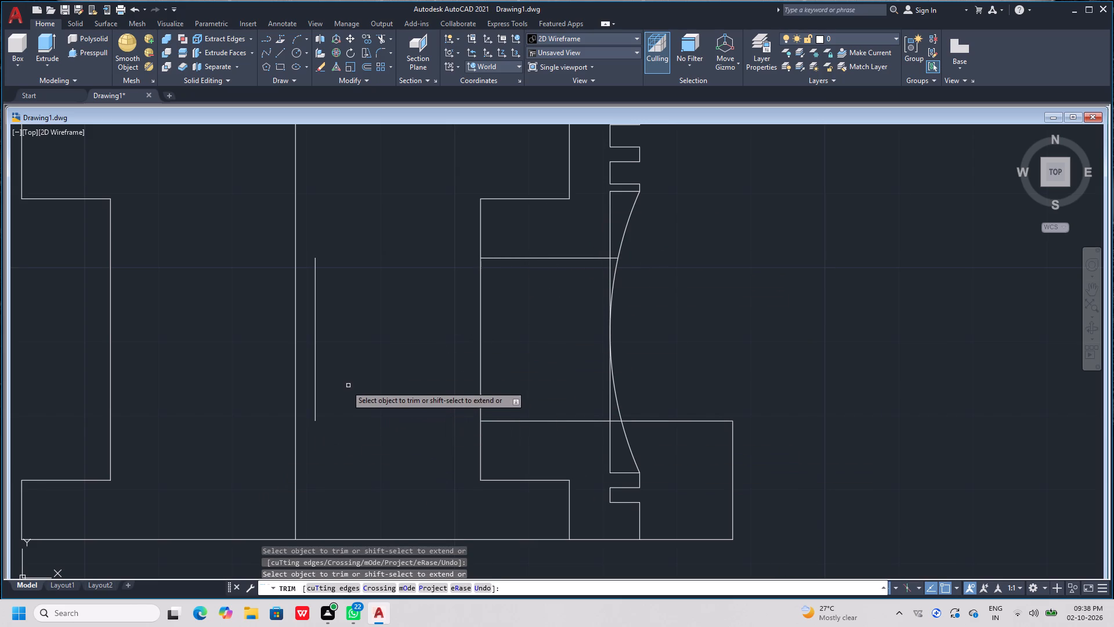
click(314, 402)
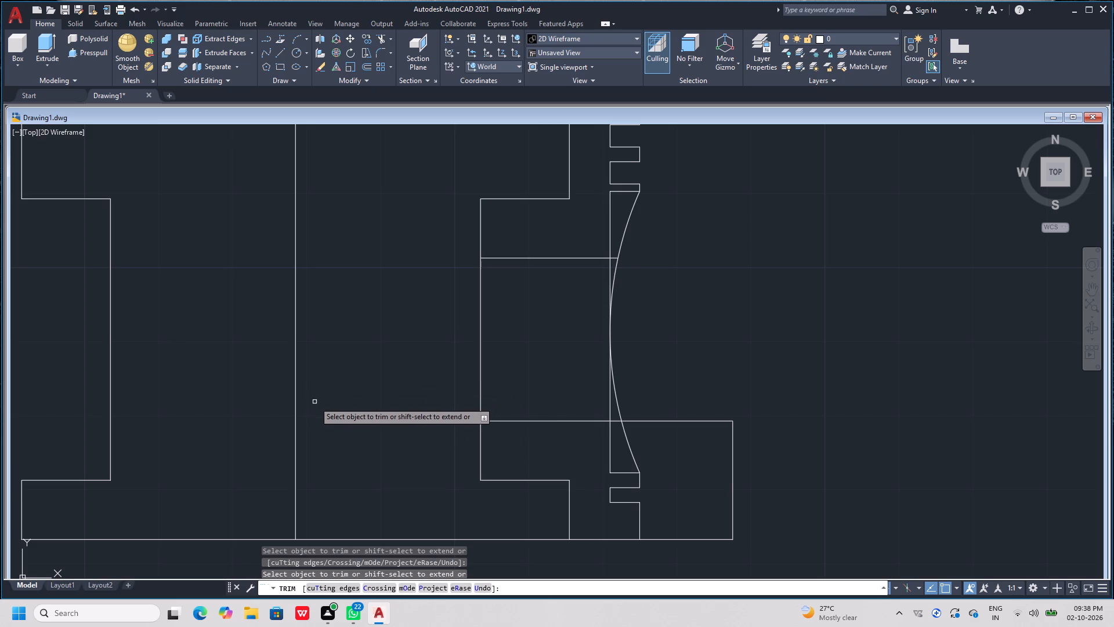
click(683, 421)
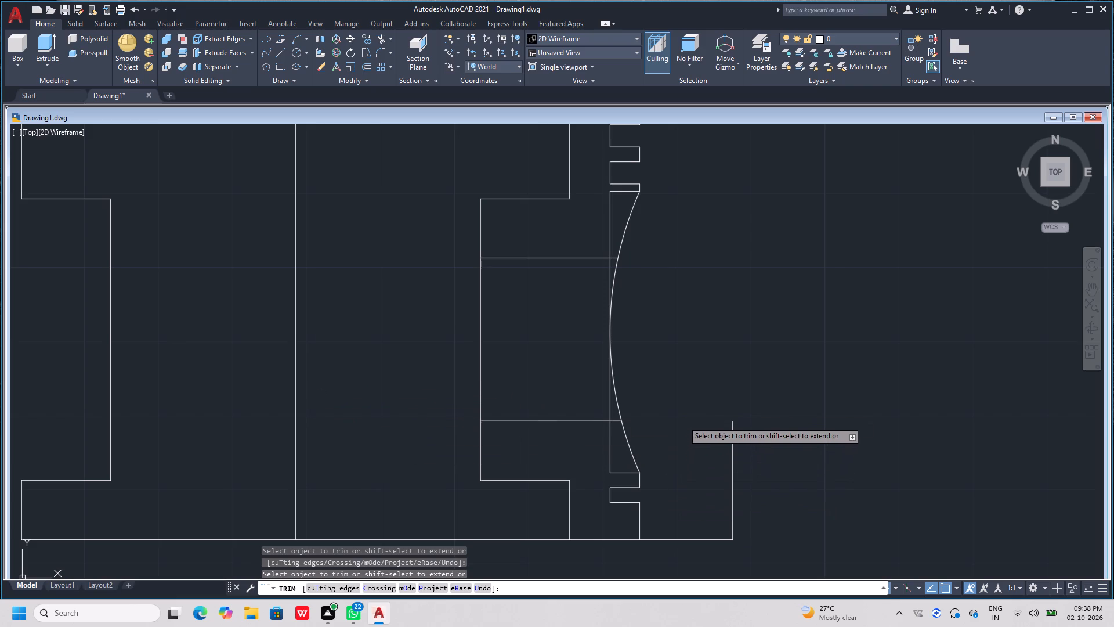
click(677, 541)
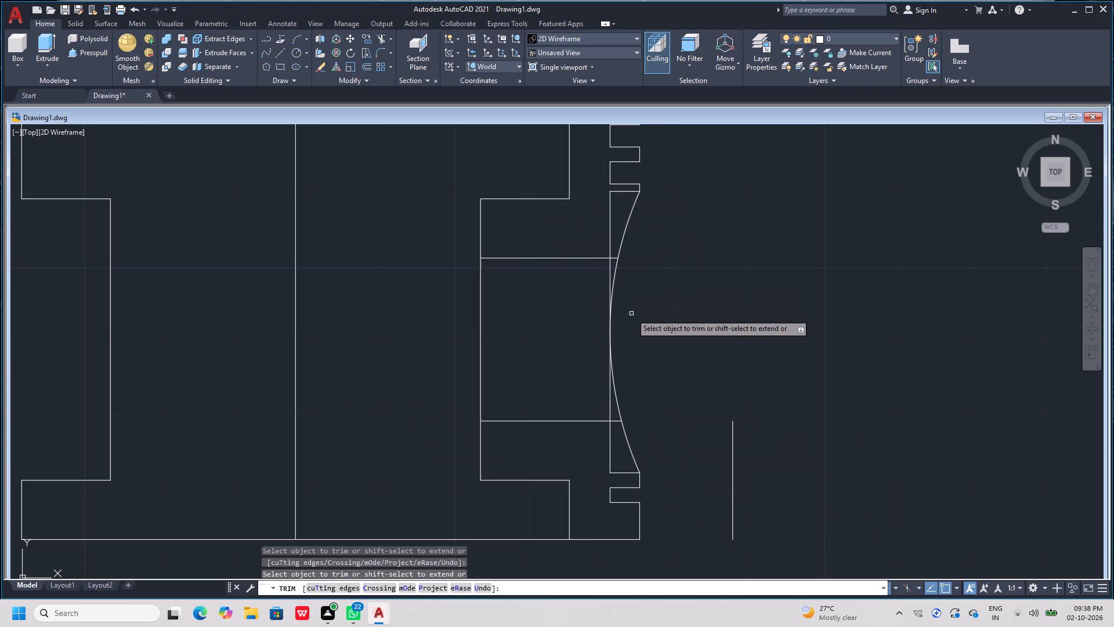
Trim the two horizontal lines' short ends between the side profile's vertical line and the concave arc.
scroll(631, 313, up, 1)
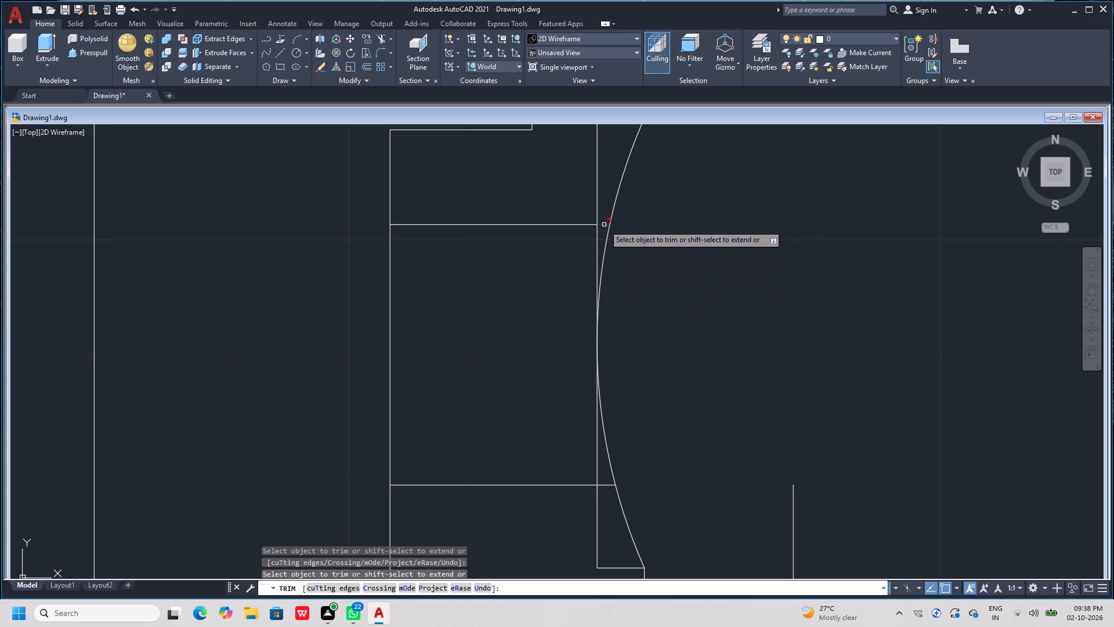
click(604, 225)
click(611, 485)
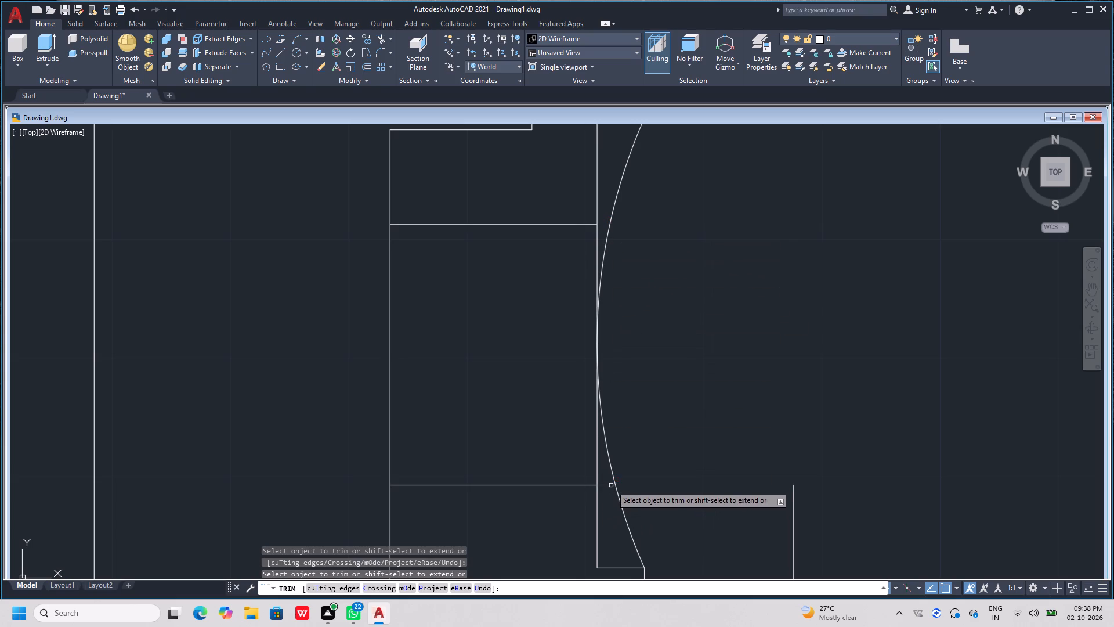
scroll(484, 443, down, 1)
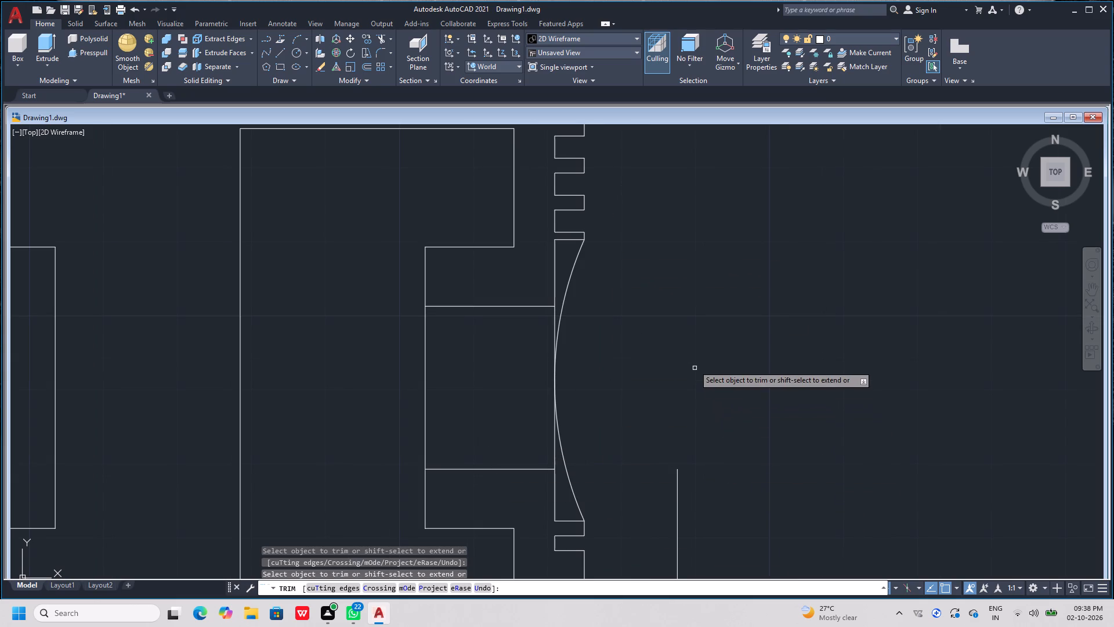
scroll(705, 356, down, 1)
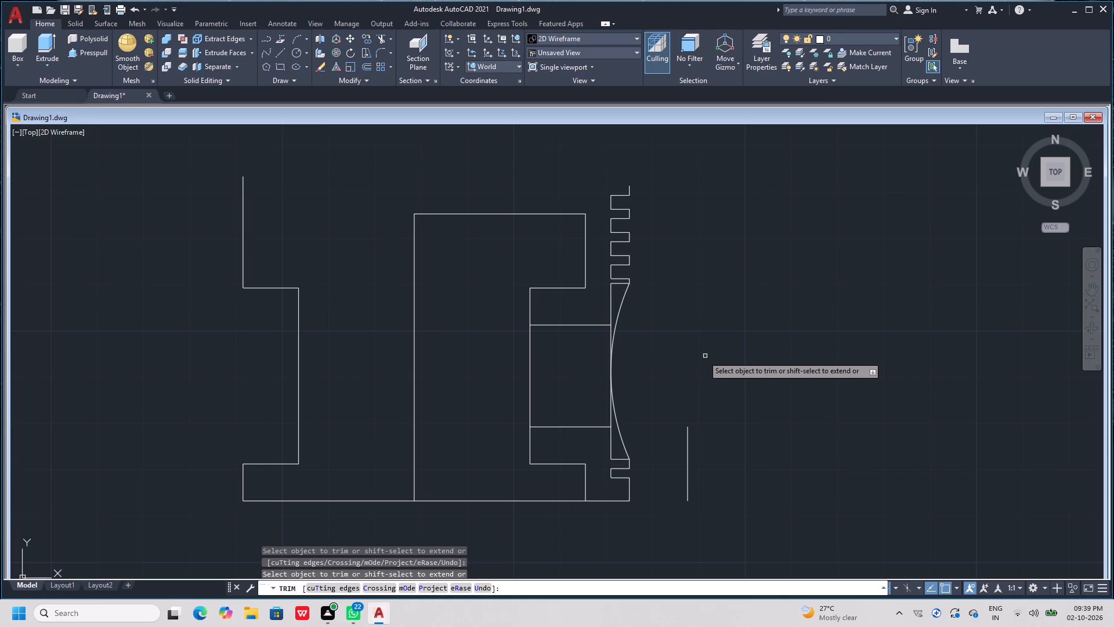
scroll(683, 358, down, 1)
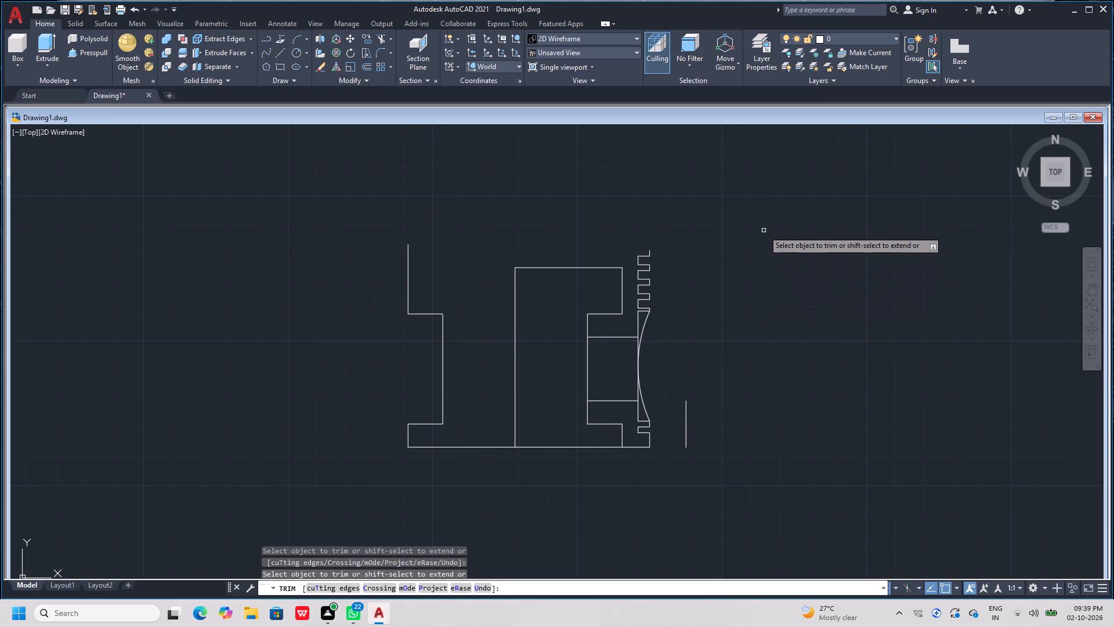
key(Escape)
key(Escape)
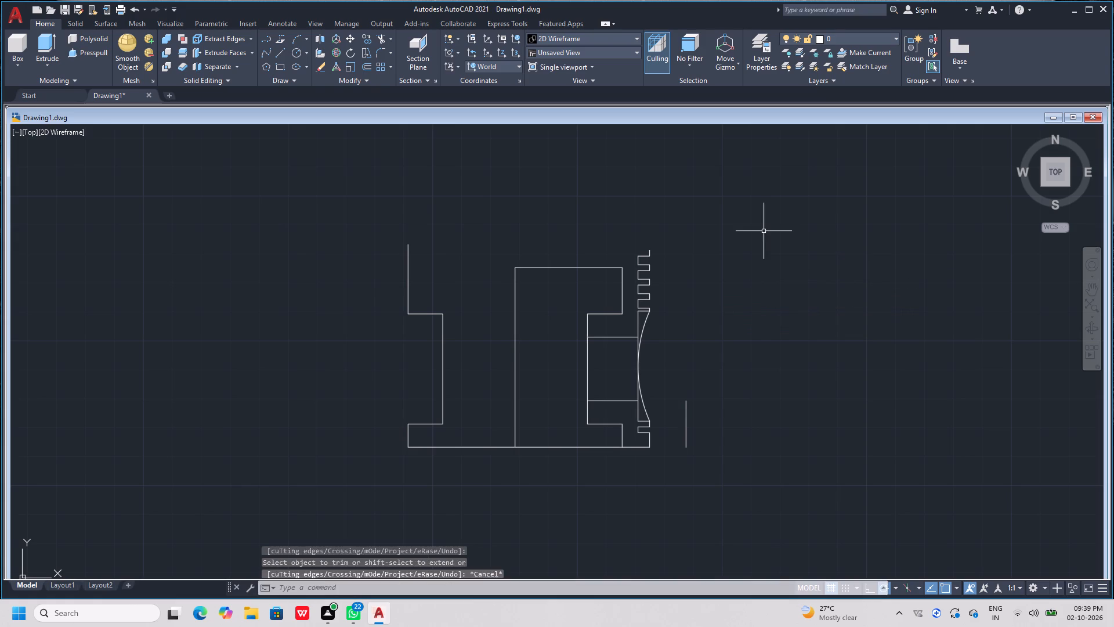
key(Escape)
key(Escape)
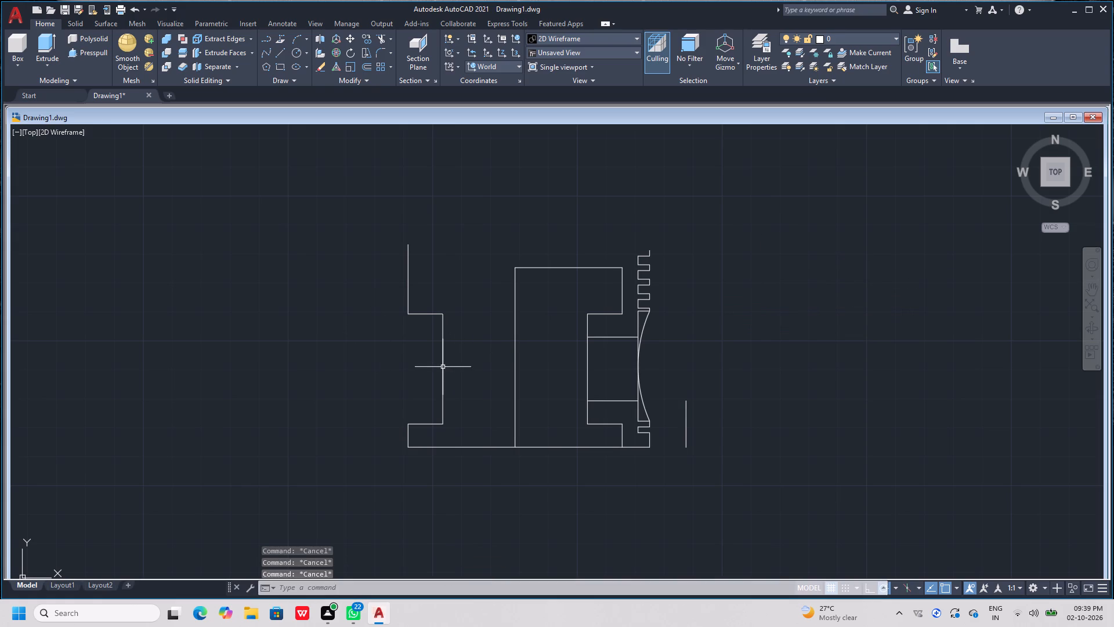
Erase the left half of the I-shaped outline and its long base line.
click(471, 297)
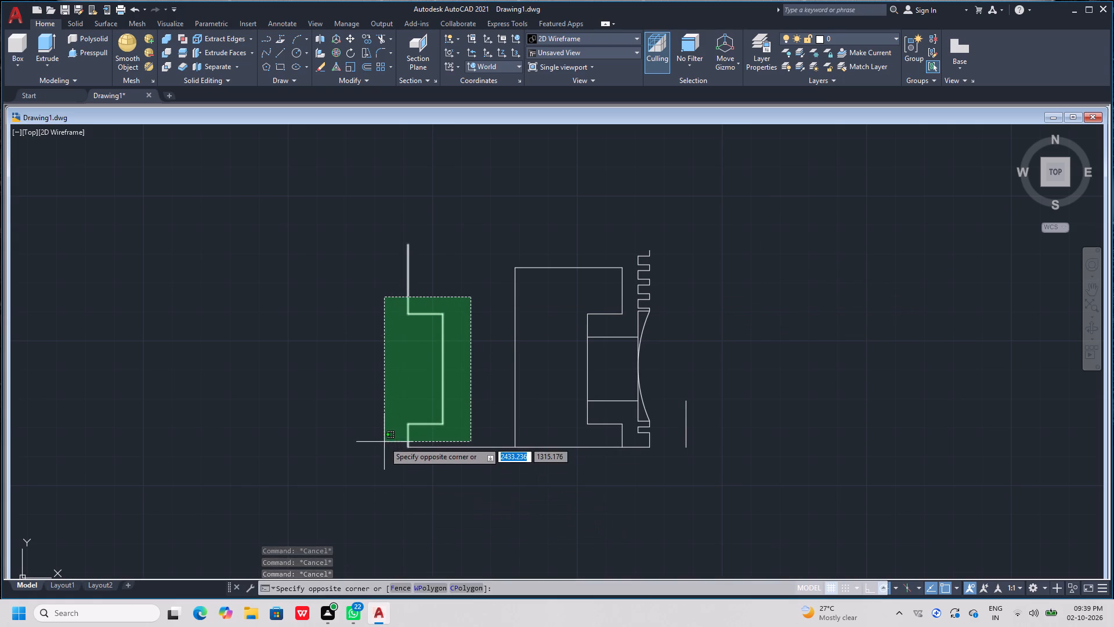
click(384, 442)
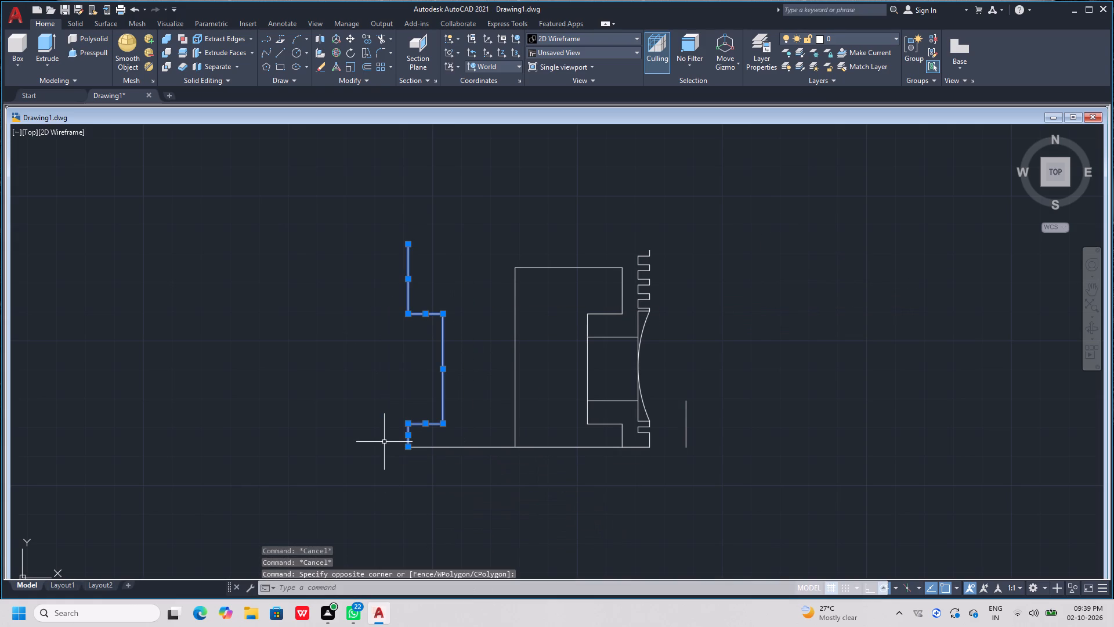
key(Delete)
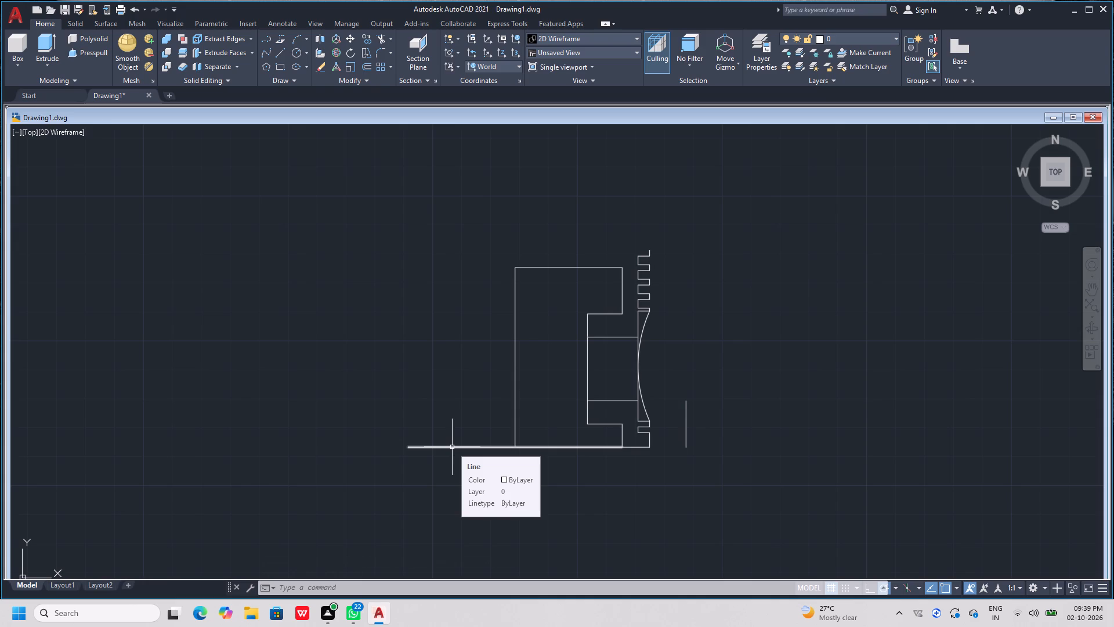
click(452, 447)
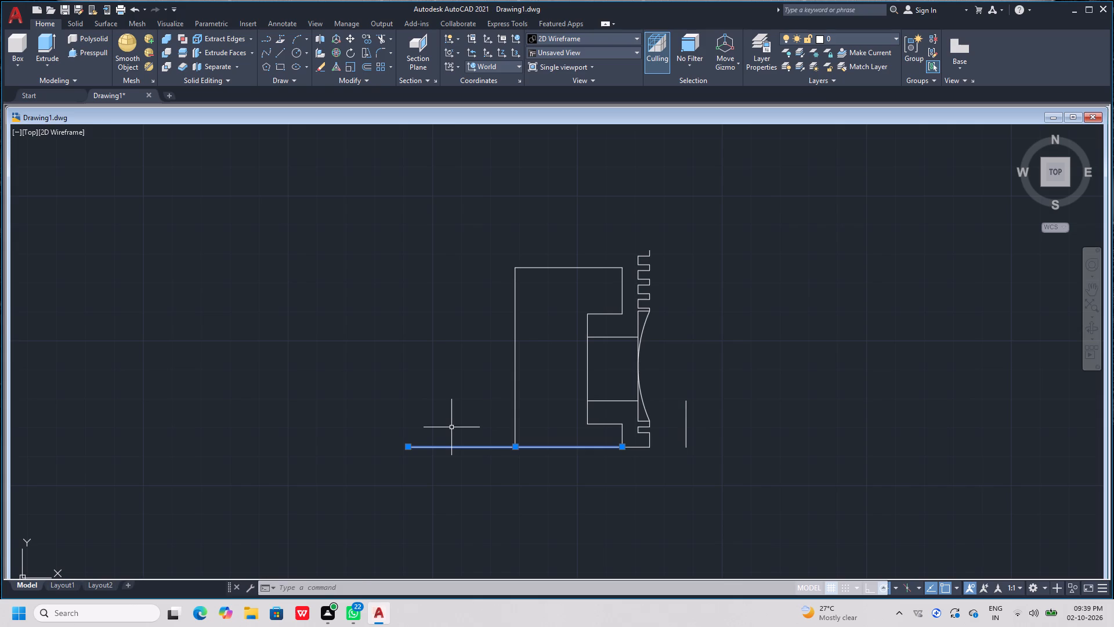
key(Delete)
key(Escape)
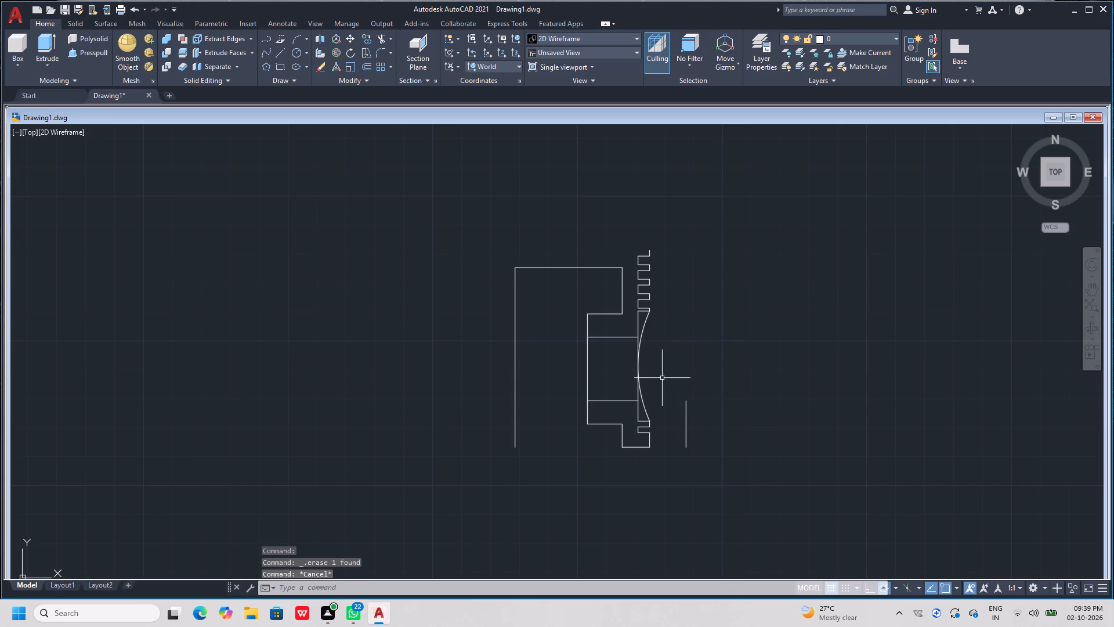
Erase the leftover detached vertical line outside the side profile.
click(773, 400)
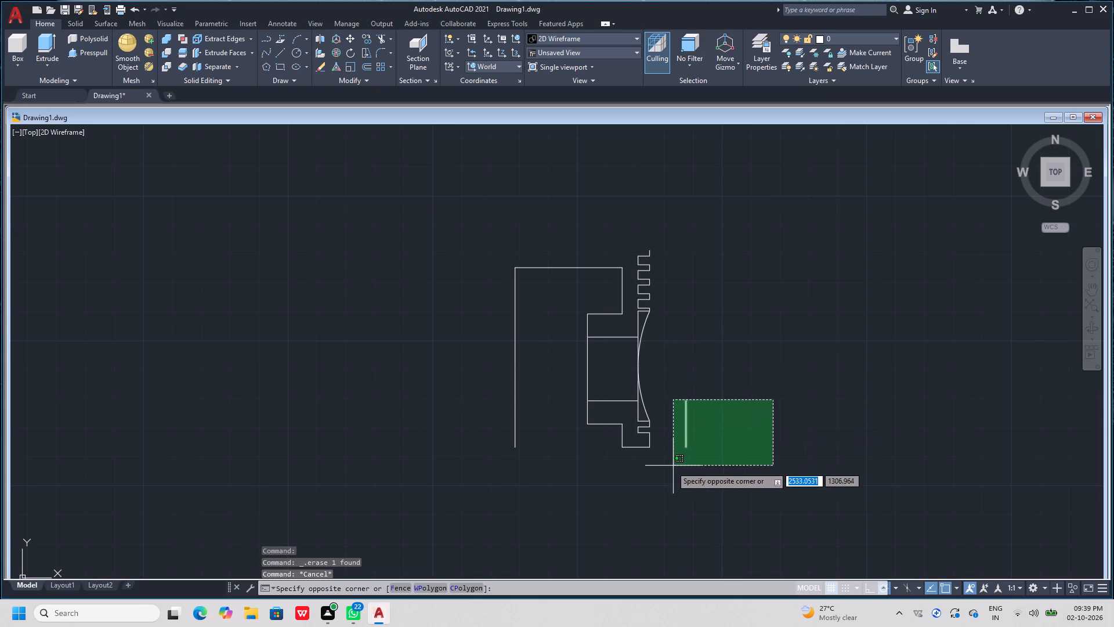
click(671, 467)
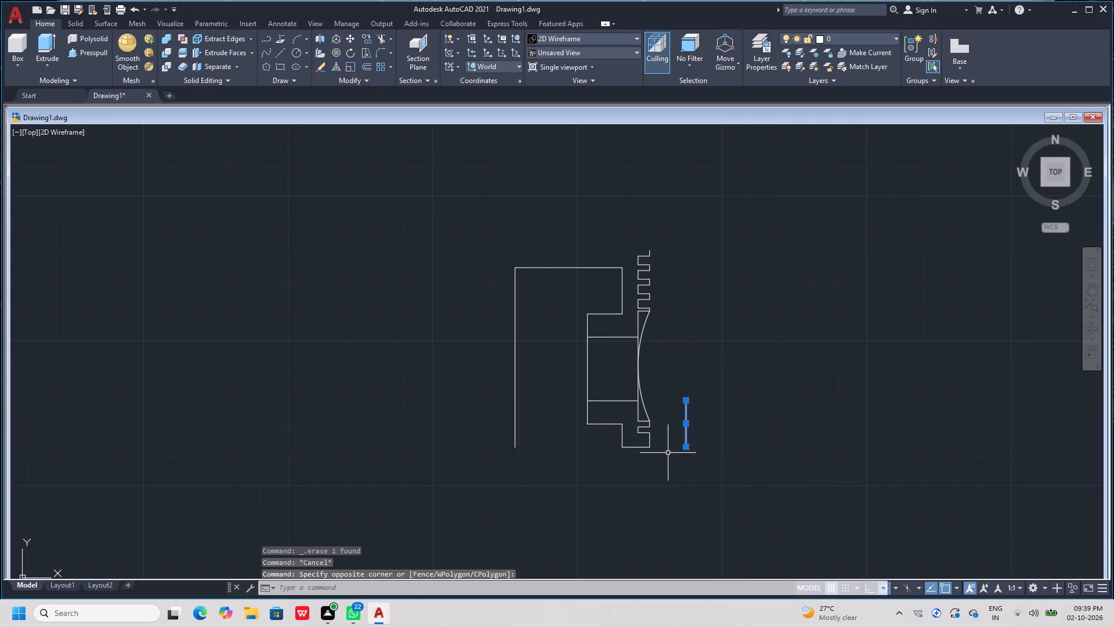
key(Delete)
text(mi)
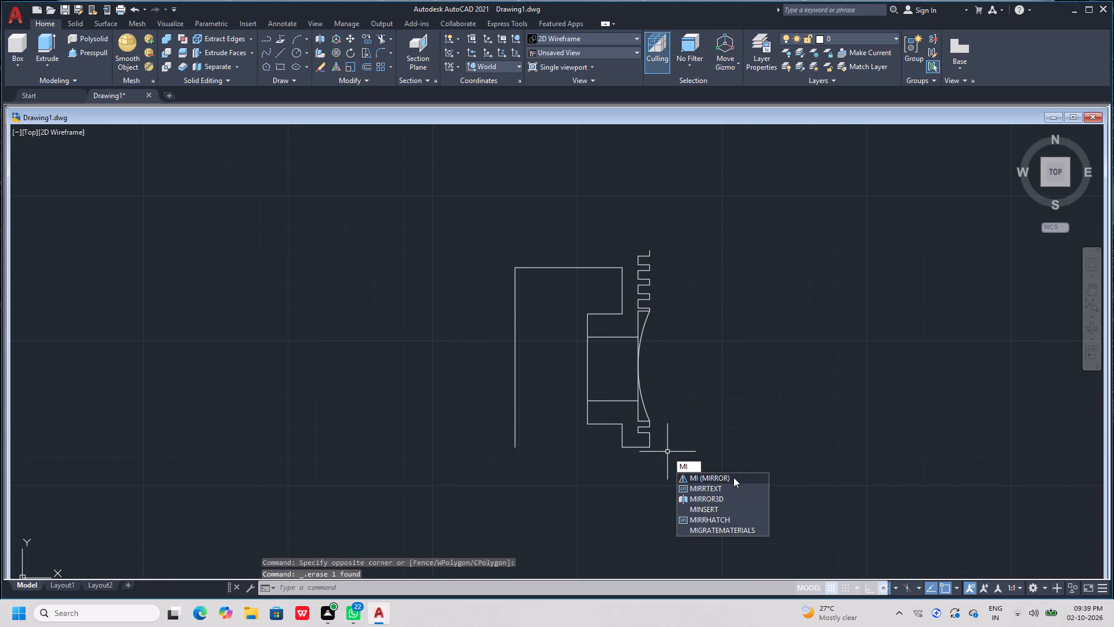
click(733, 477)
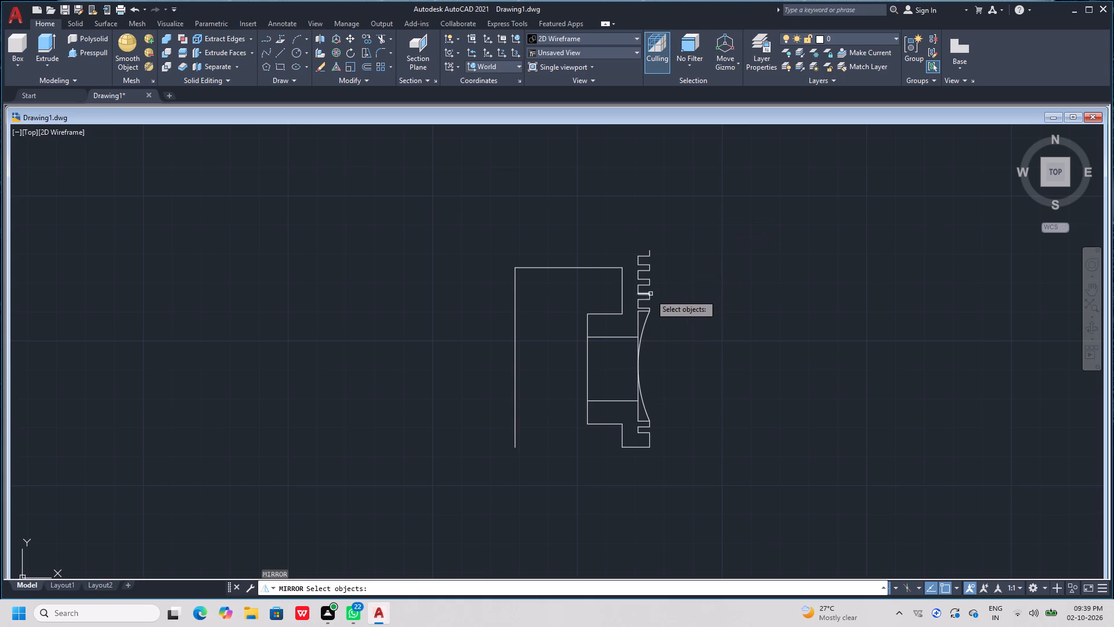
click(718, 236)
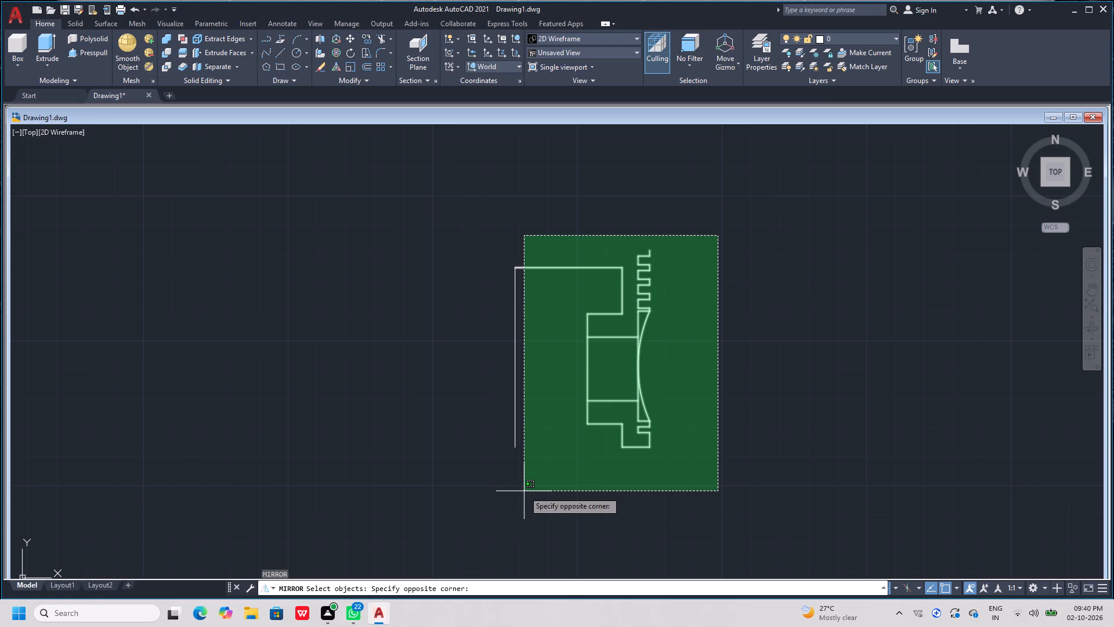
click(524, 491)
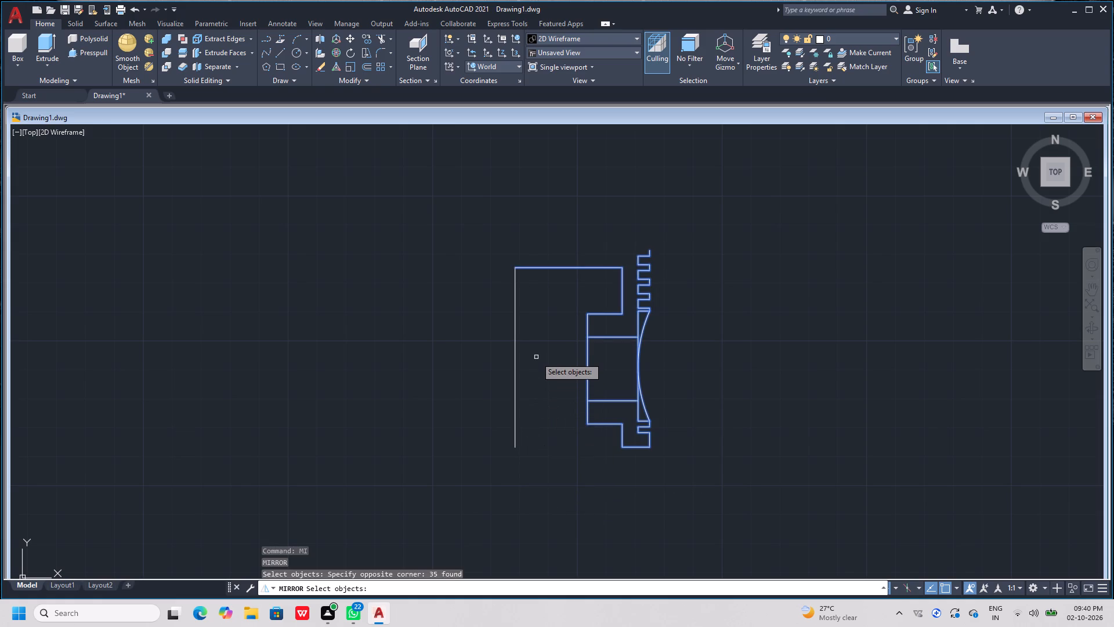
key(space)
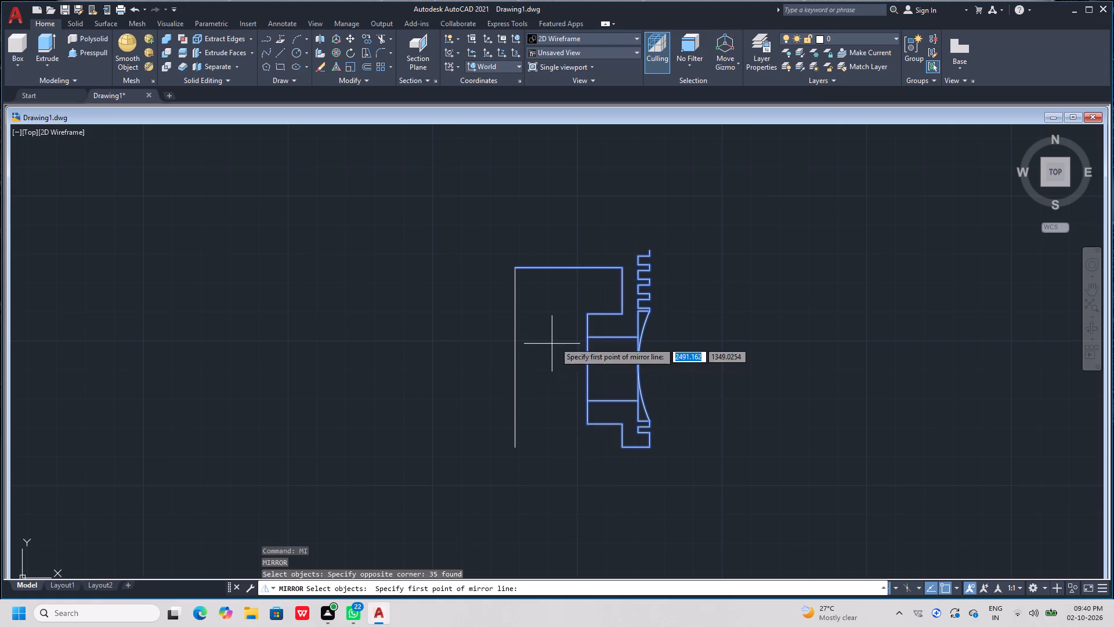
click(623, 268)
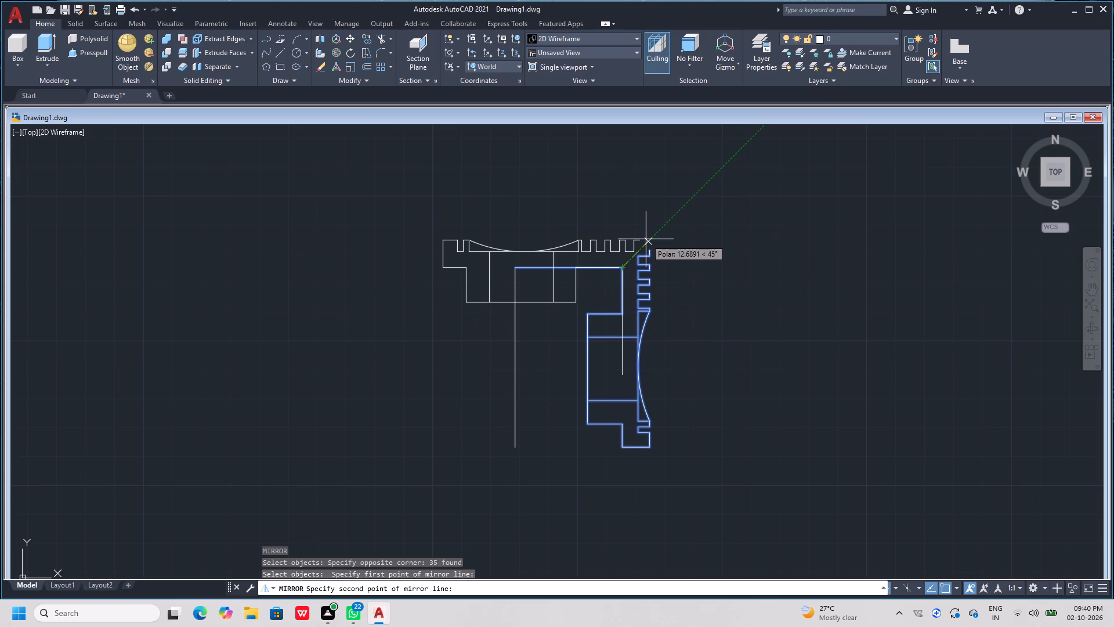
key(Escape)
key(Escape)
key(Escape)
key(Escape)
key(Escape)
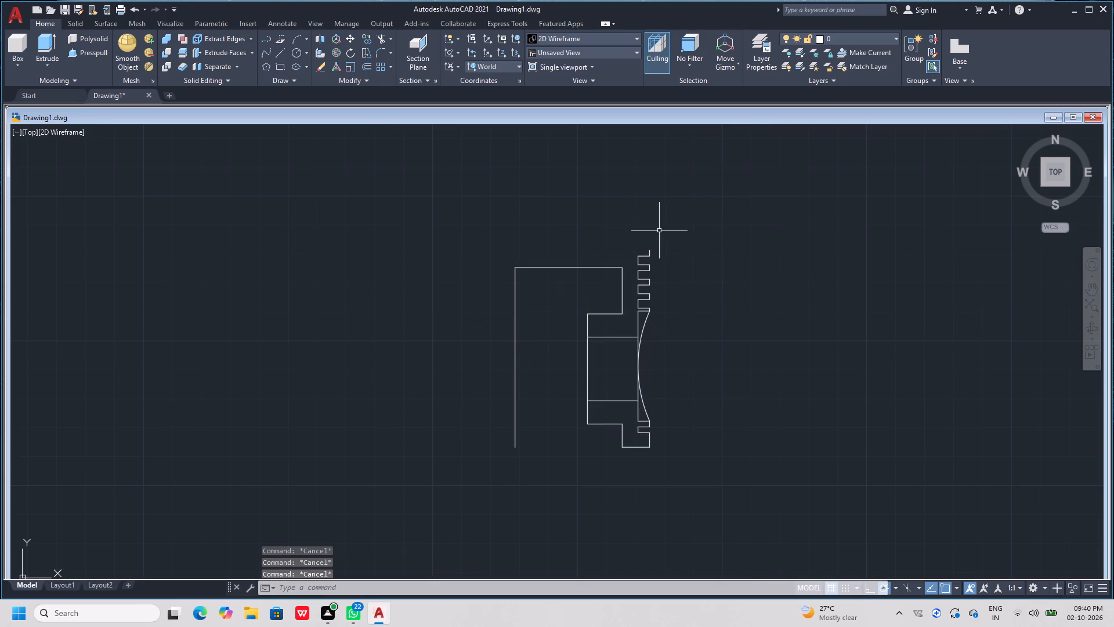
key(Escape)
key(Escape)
Mirror the complete right half of the part about the vertical centre line, keeping the original objects.
text(mi)
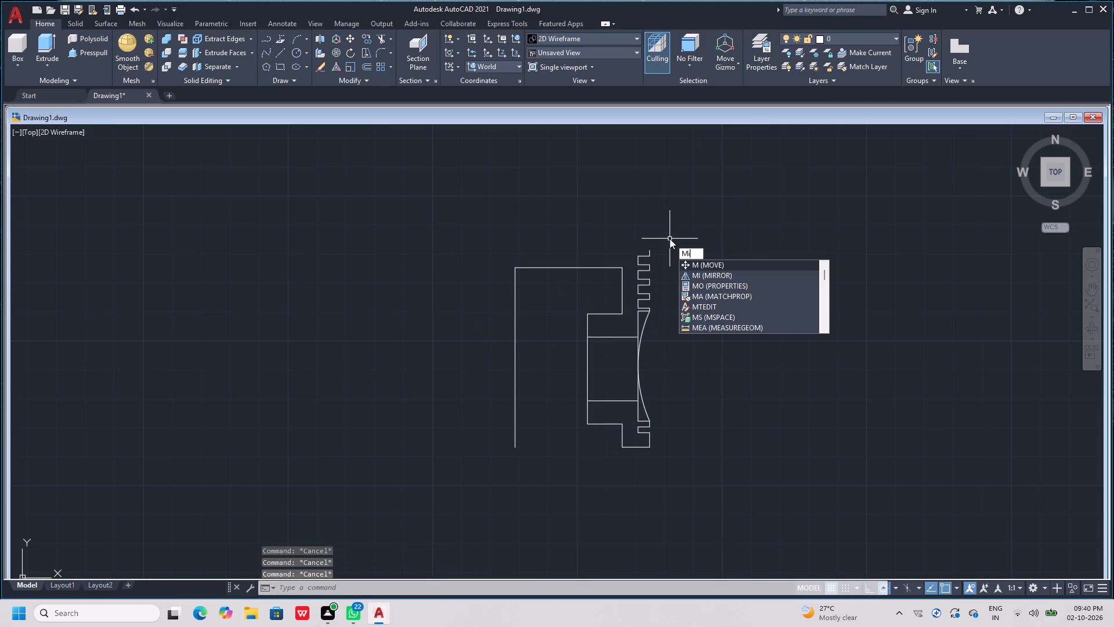
key(space)
click(773, 228)
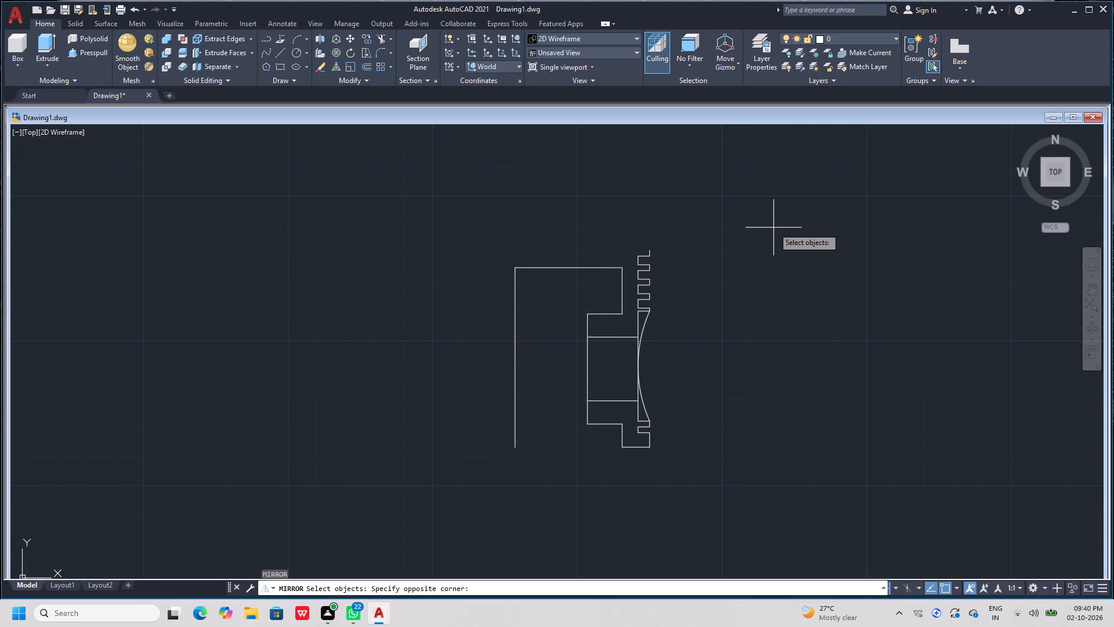
click(534, 456)
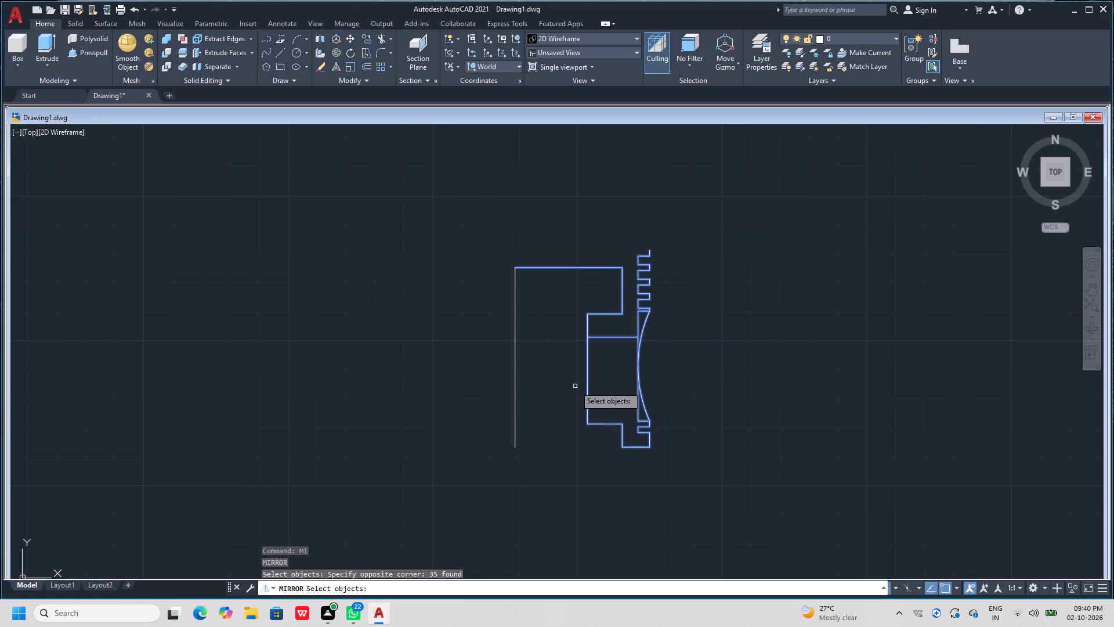
key(space)
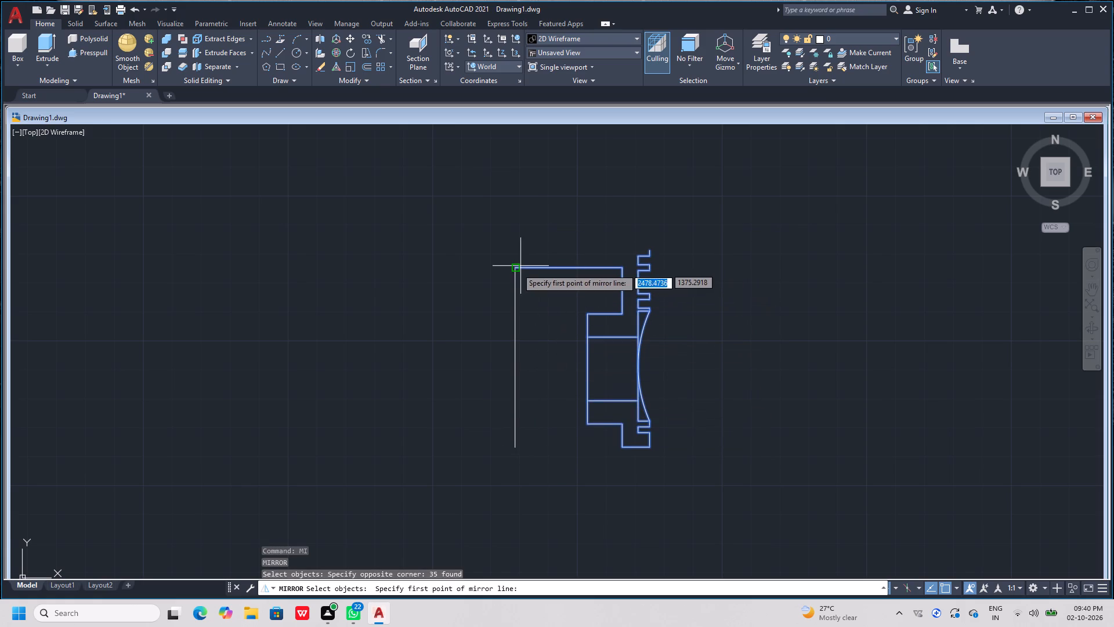
click(516, 268)
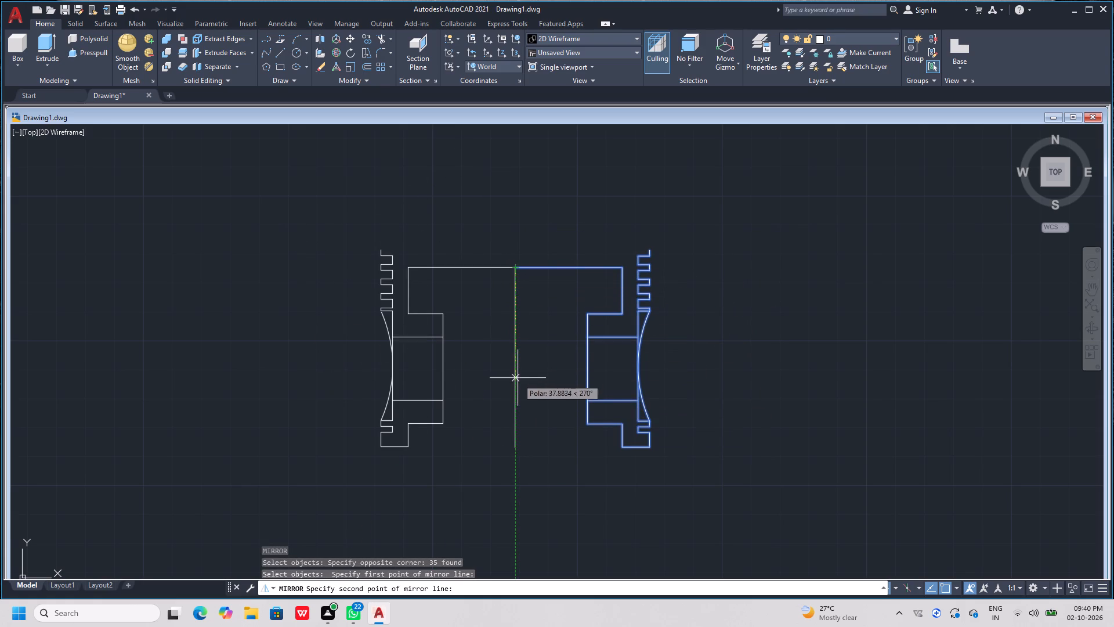
click(517, 446)
key(space)
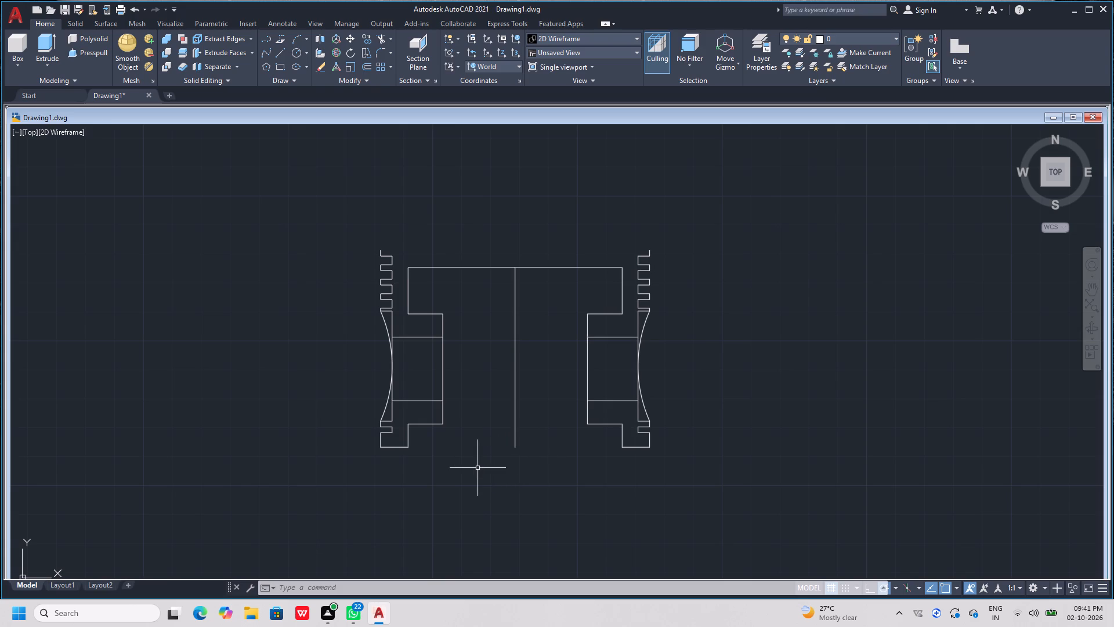
key(Escape)
key(Escape)
key(Escape)
Draw a horizontal base line 74 units long joining the inner bottom corners of the two mirrored halves.
key(l)
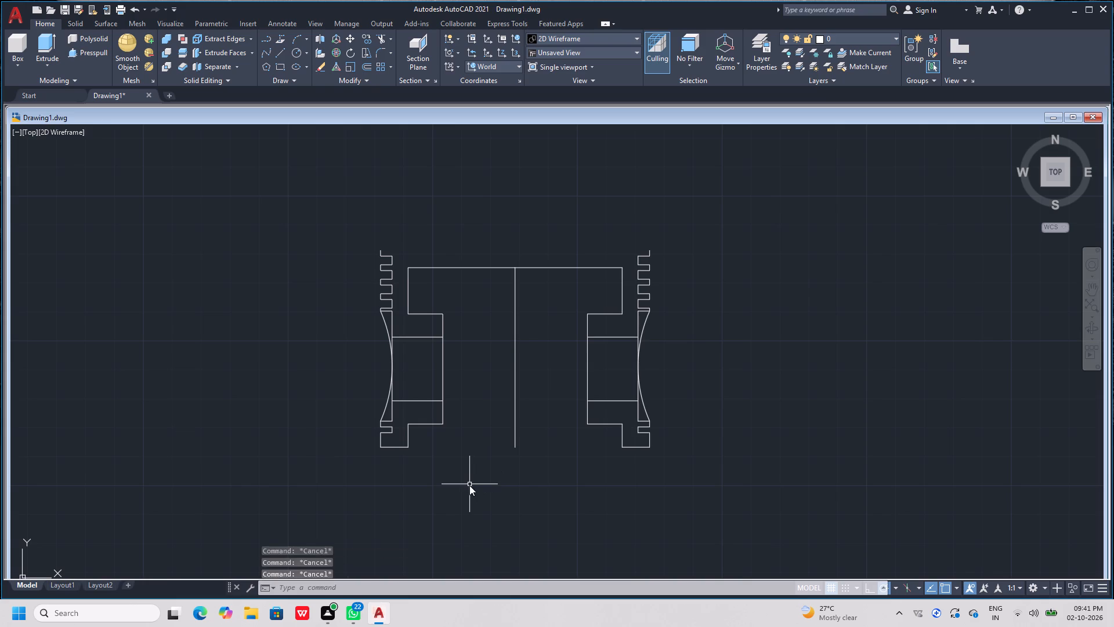
key(space)
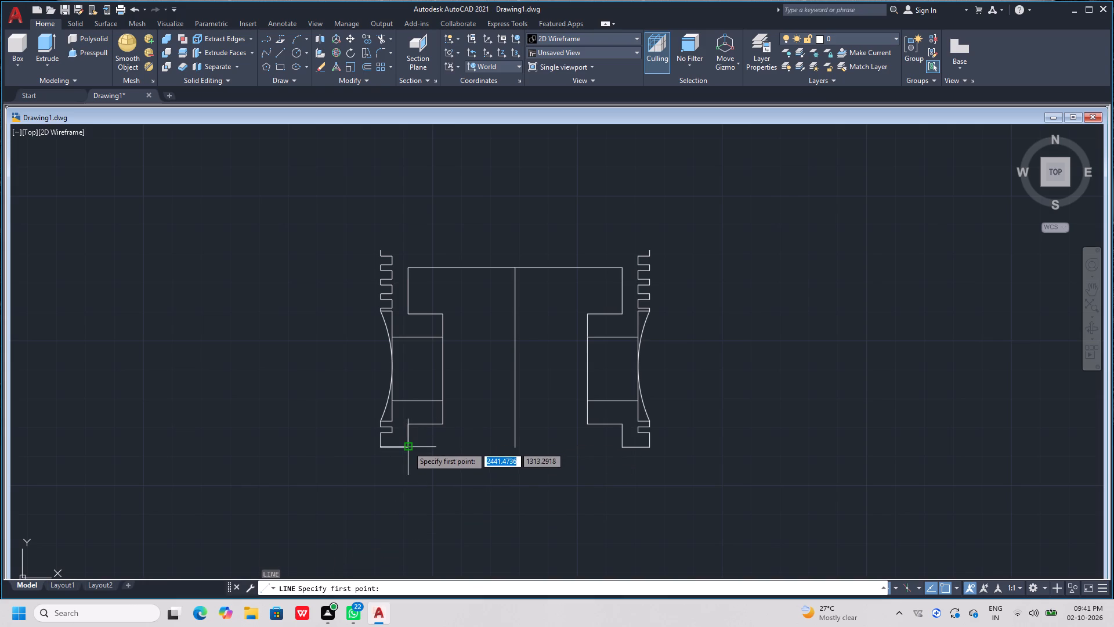
click(408, 446)
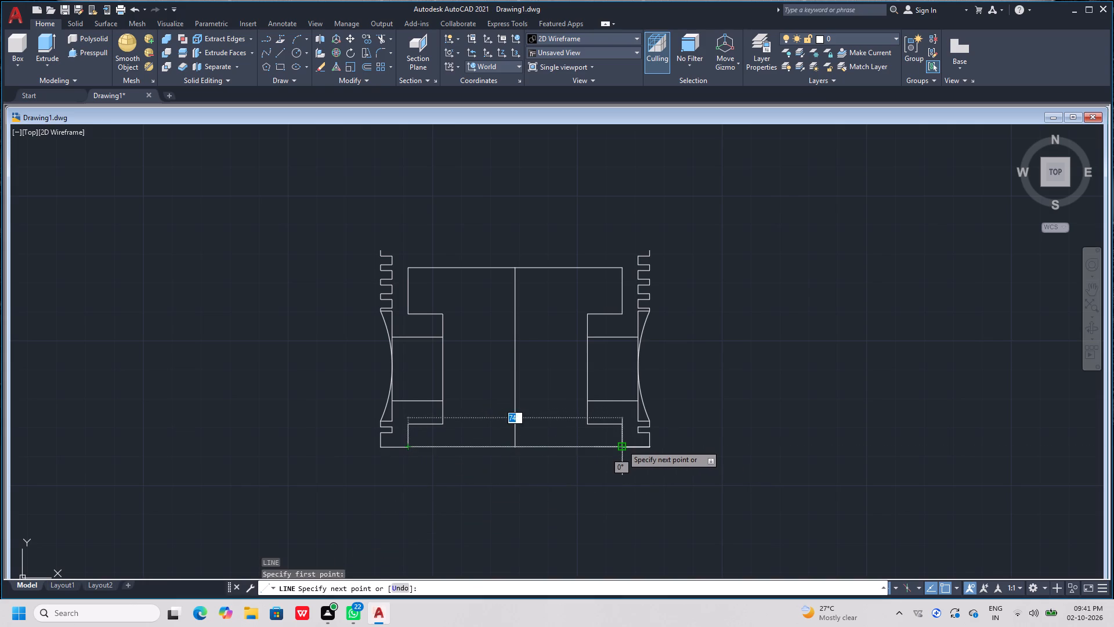
click(622, 445)
key(space)
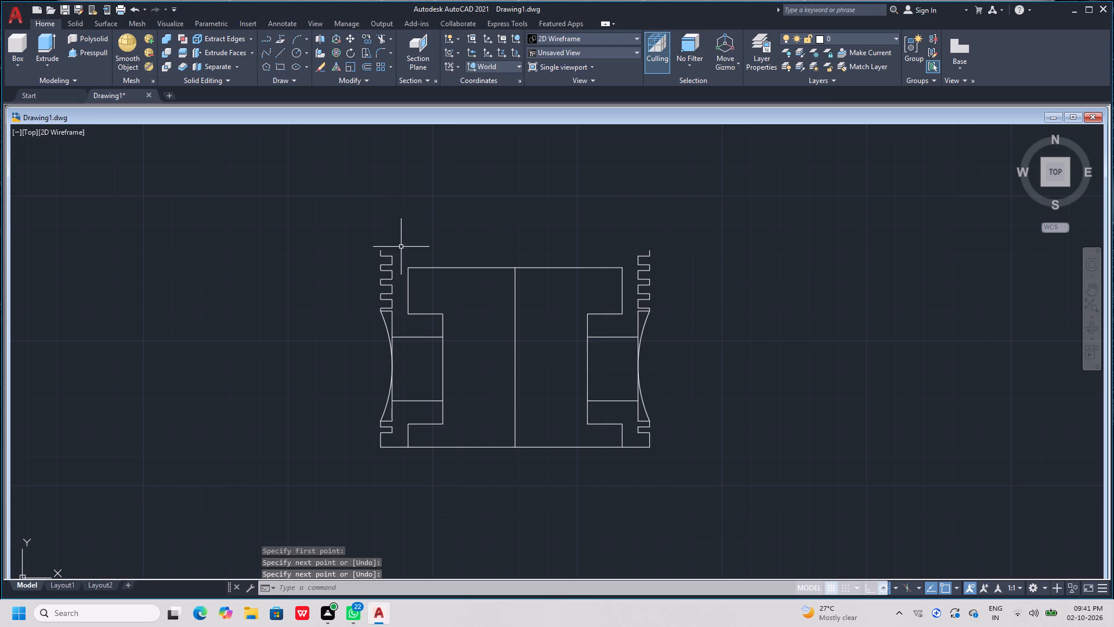
key(Escape)
key(Escape)
key(Escape)
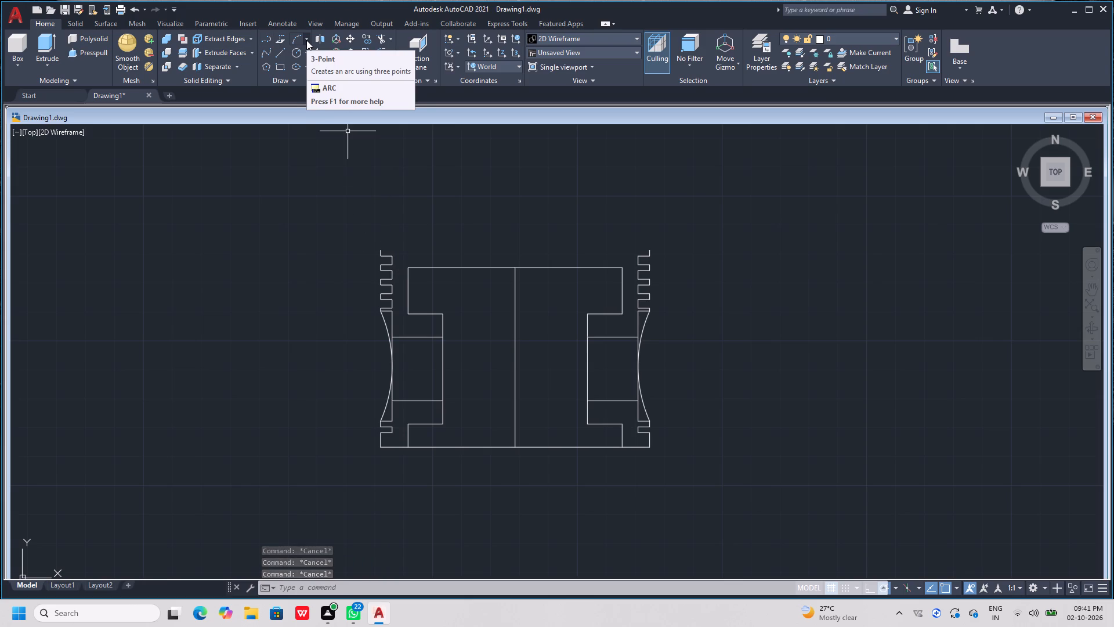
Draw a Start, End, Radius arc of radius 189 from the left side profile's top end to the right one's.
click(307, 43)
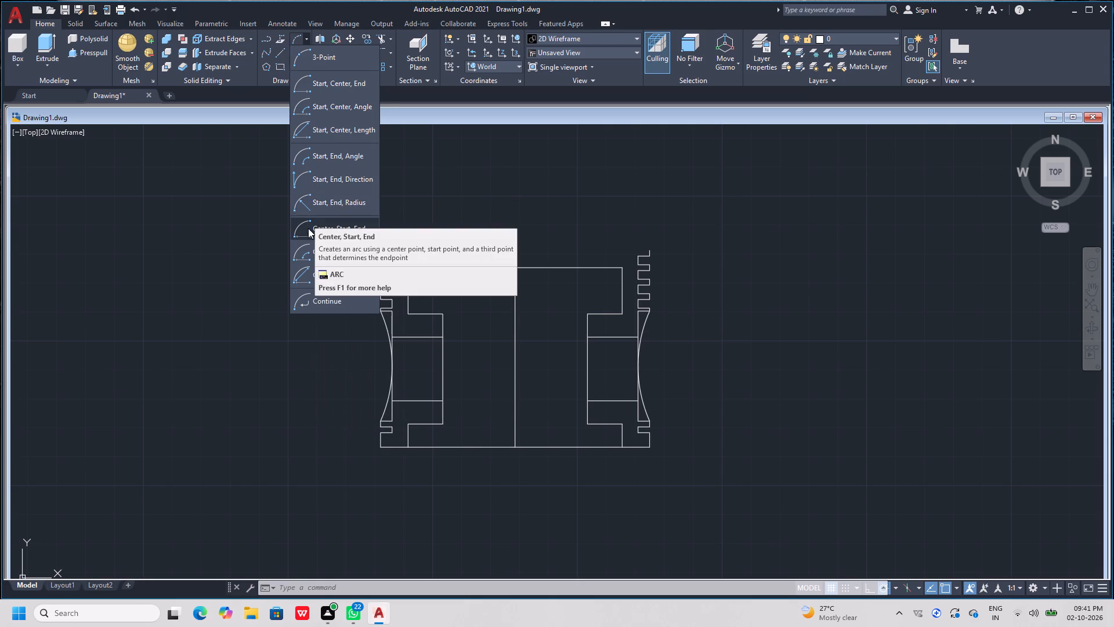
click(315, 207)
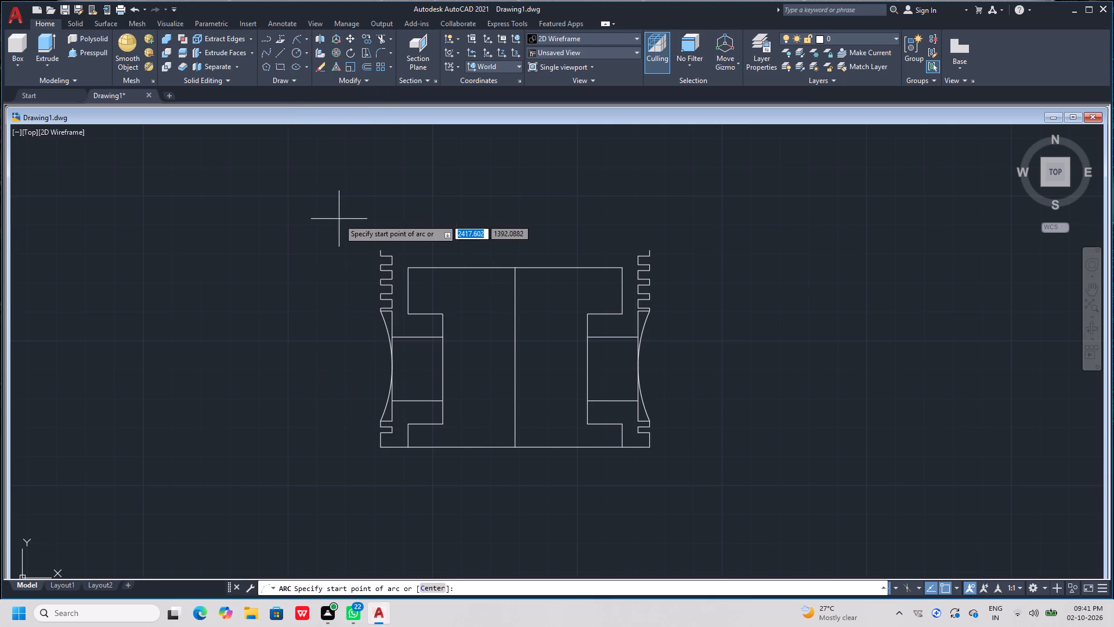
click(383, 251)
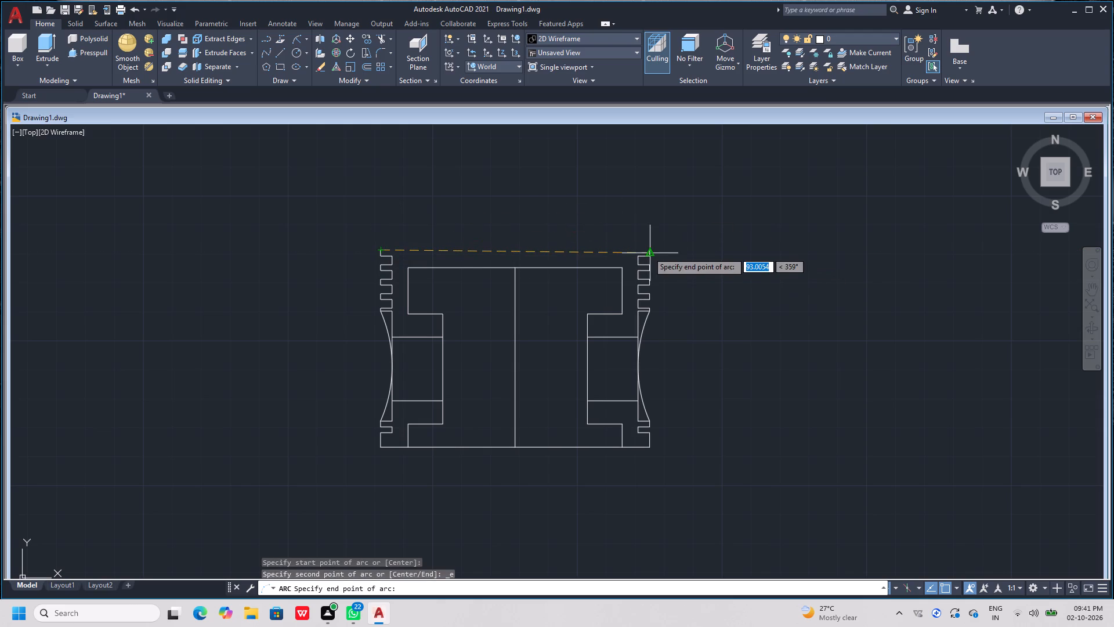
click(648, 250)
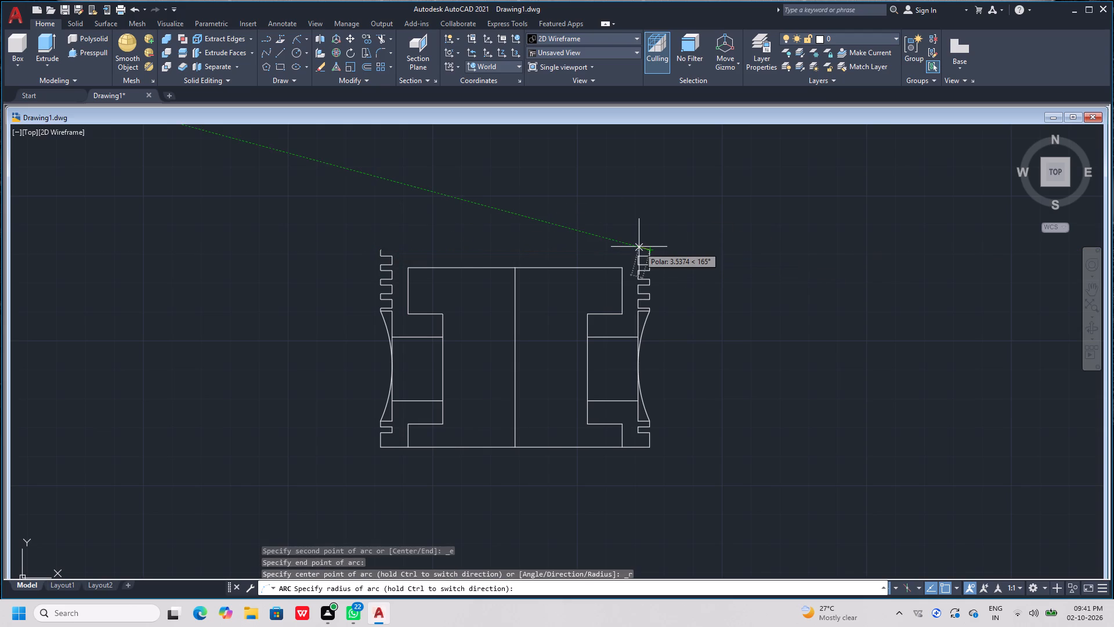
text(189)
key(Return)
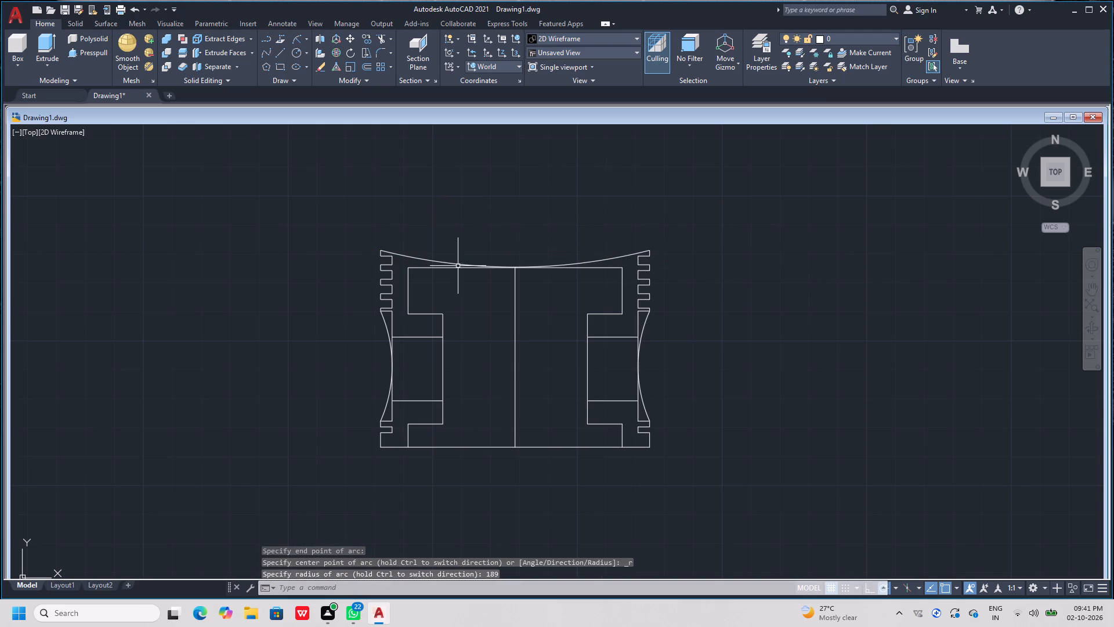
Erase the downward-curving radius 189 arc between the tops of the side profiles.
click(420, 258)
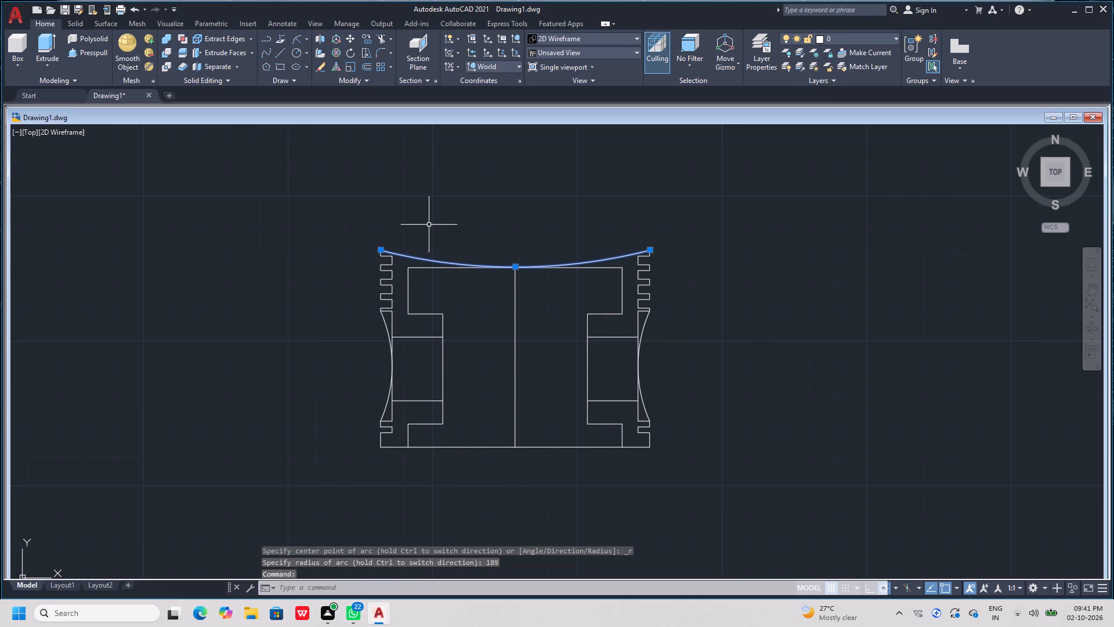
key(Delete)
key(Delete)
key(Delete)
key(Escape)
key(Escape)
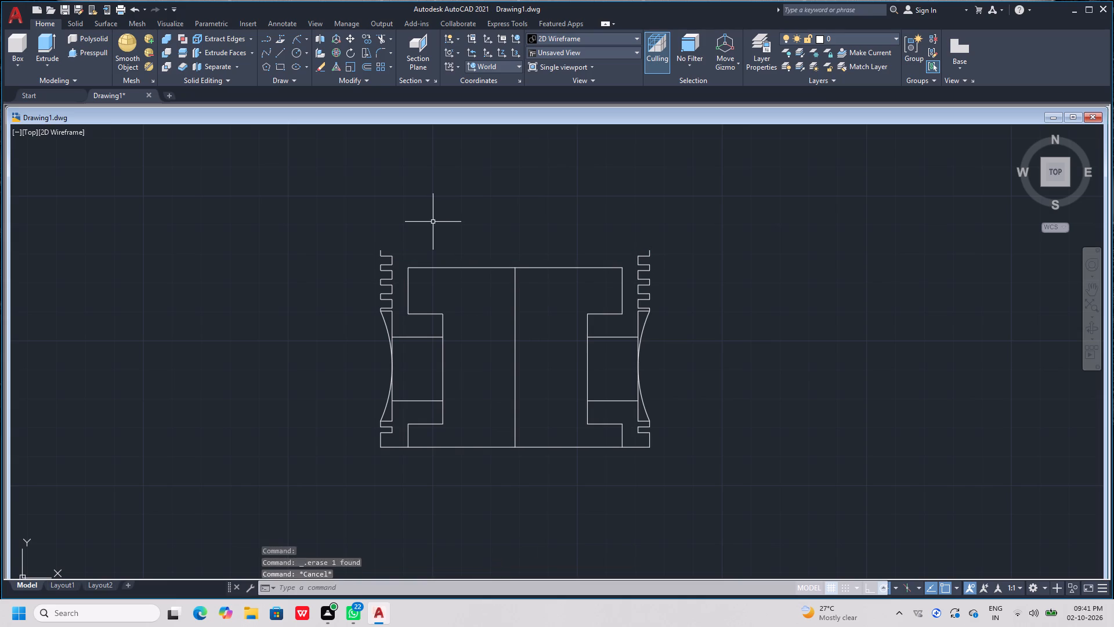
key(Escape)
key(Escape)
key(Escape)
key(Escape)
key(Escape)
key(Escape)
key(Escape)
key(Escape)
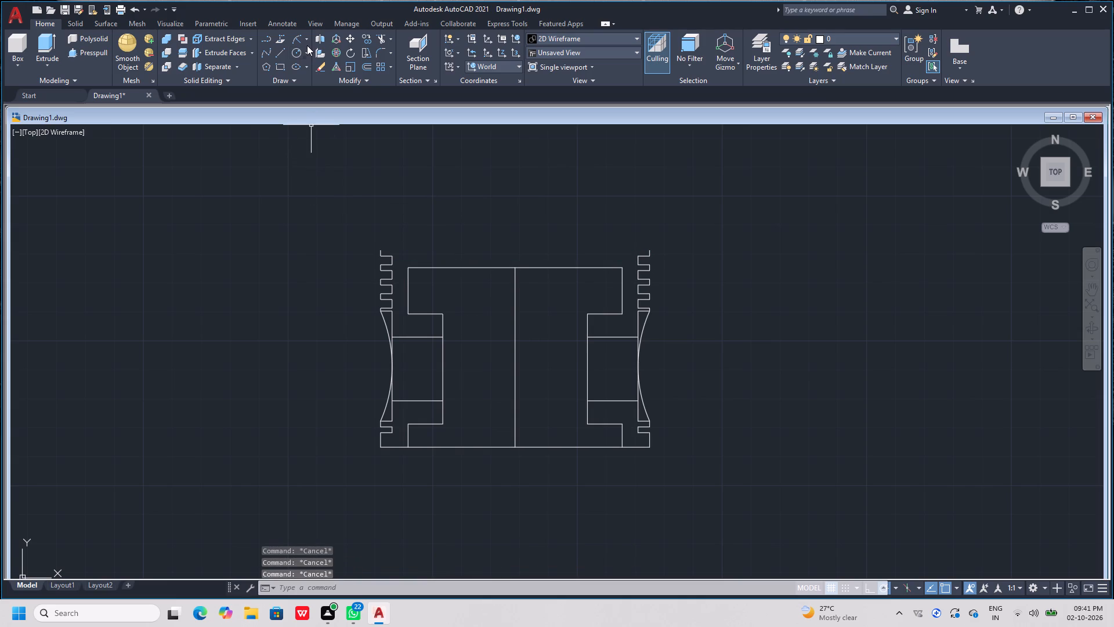
Draw a Start, End, Radius arc of radius 189 from the right side profile's top end to the left one's.
click(308, 39)
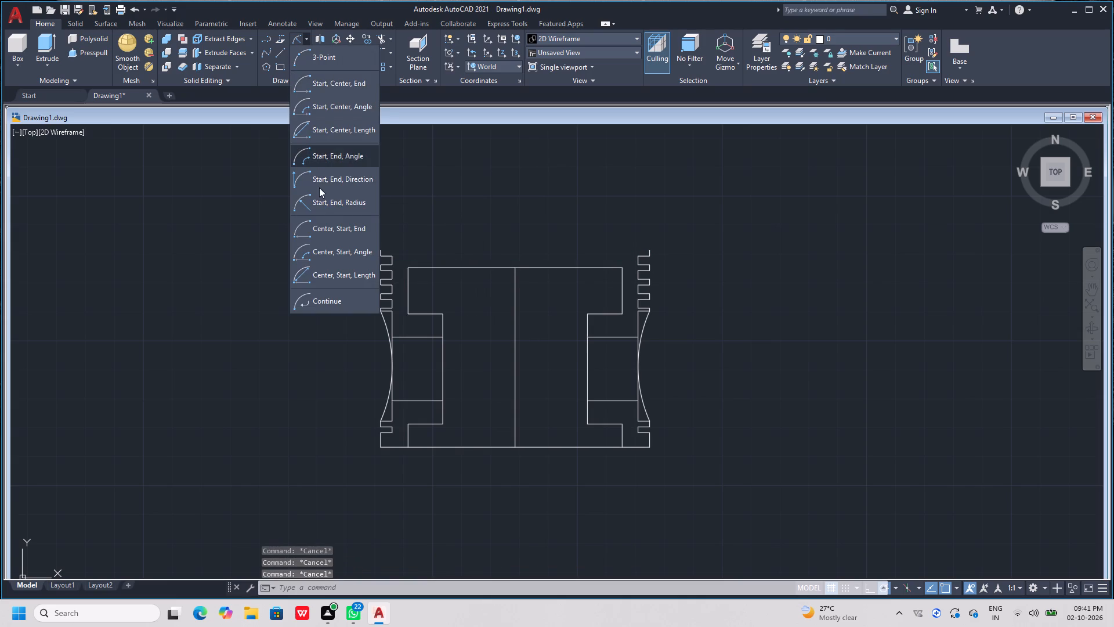
click(319, 205)
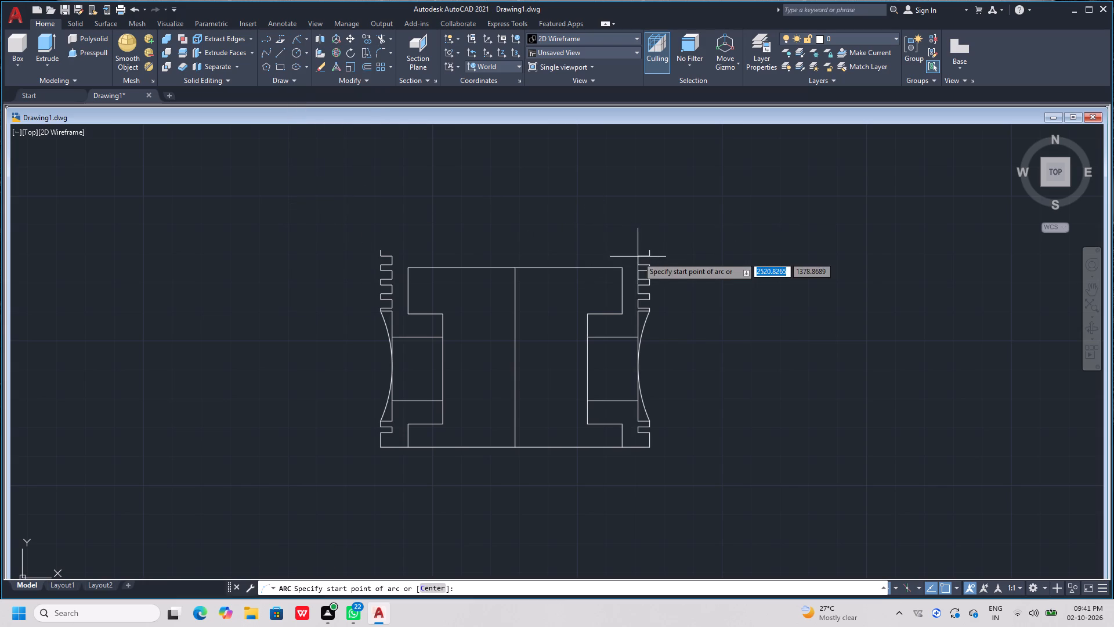
scroll(649, 252, up, 1)
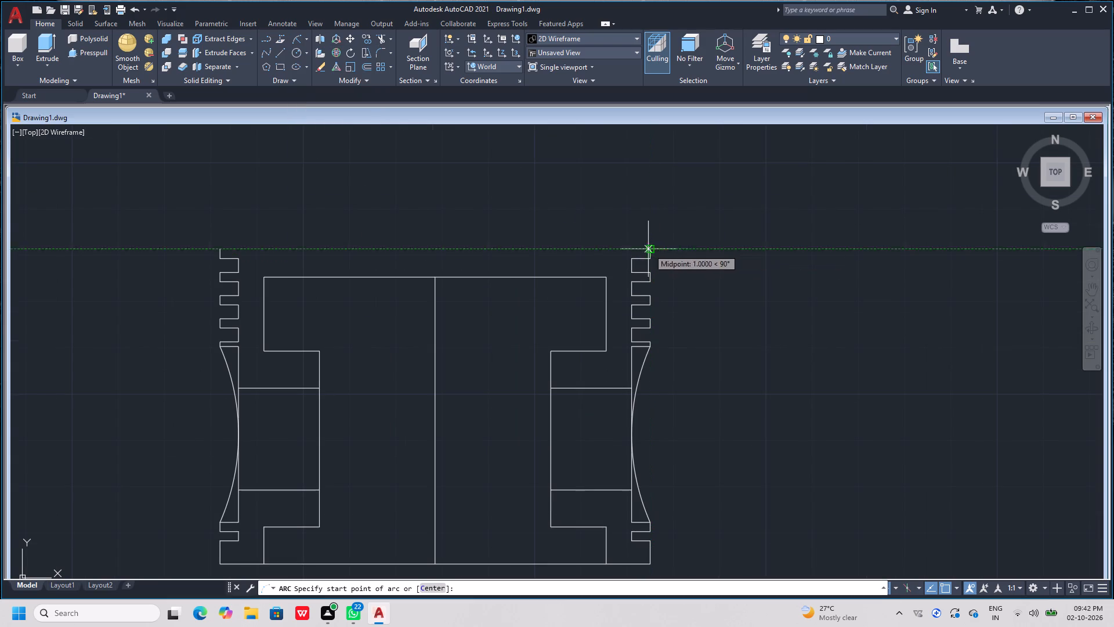
click(653, 251)
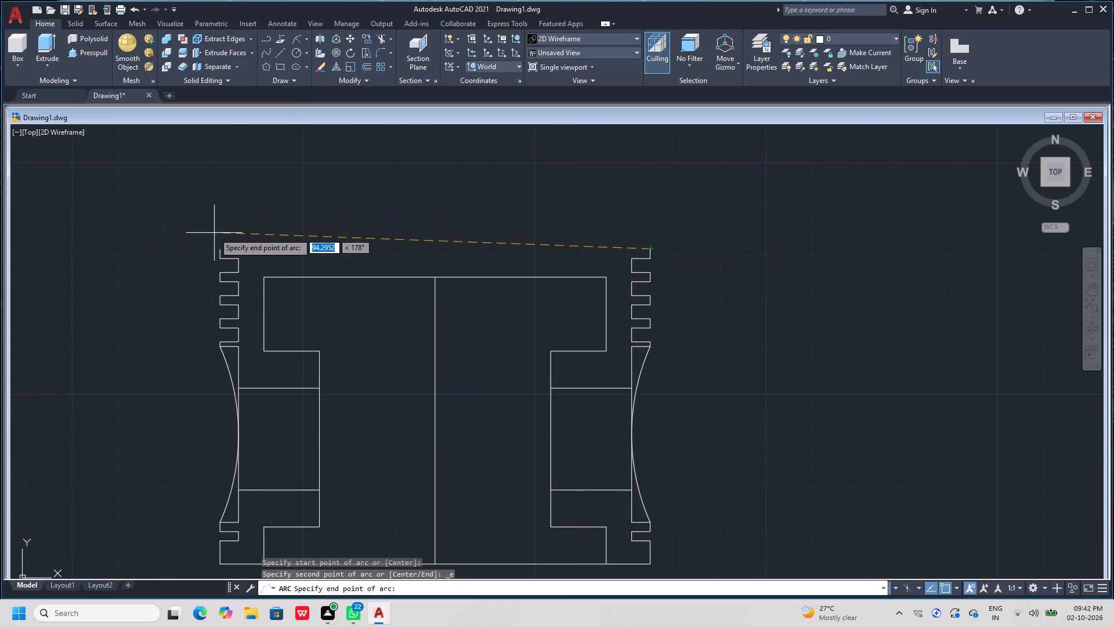
click(218, 248)
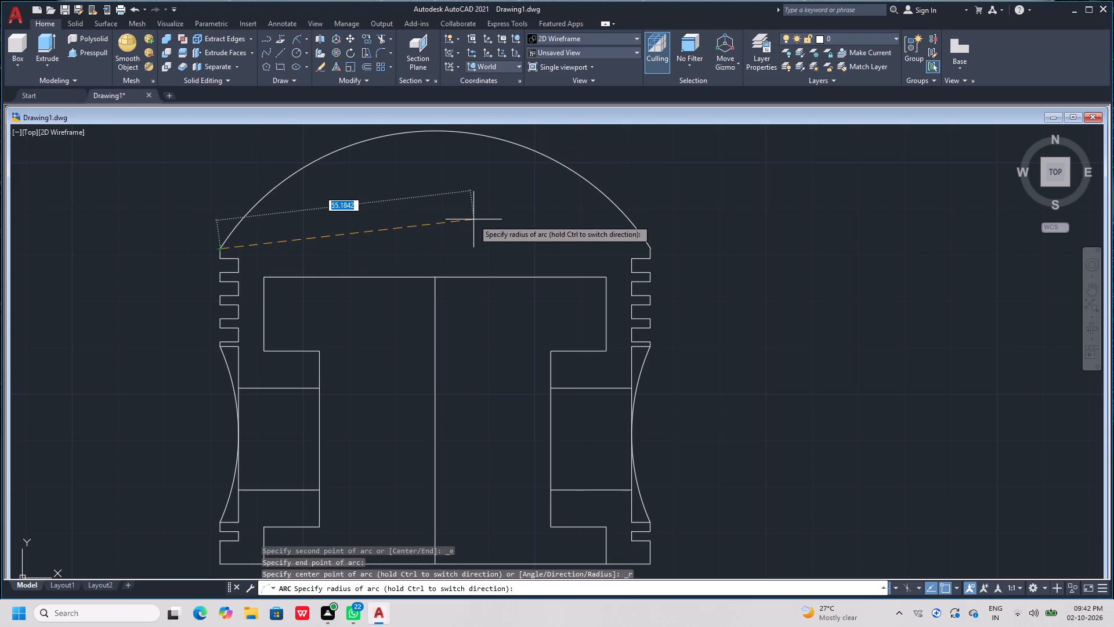
text(189)
key(Return)
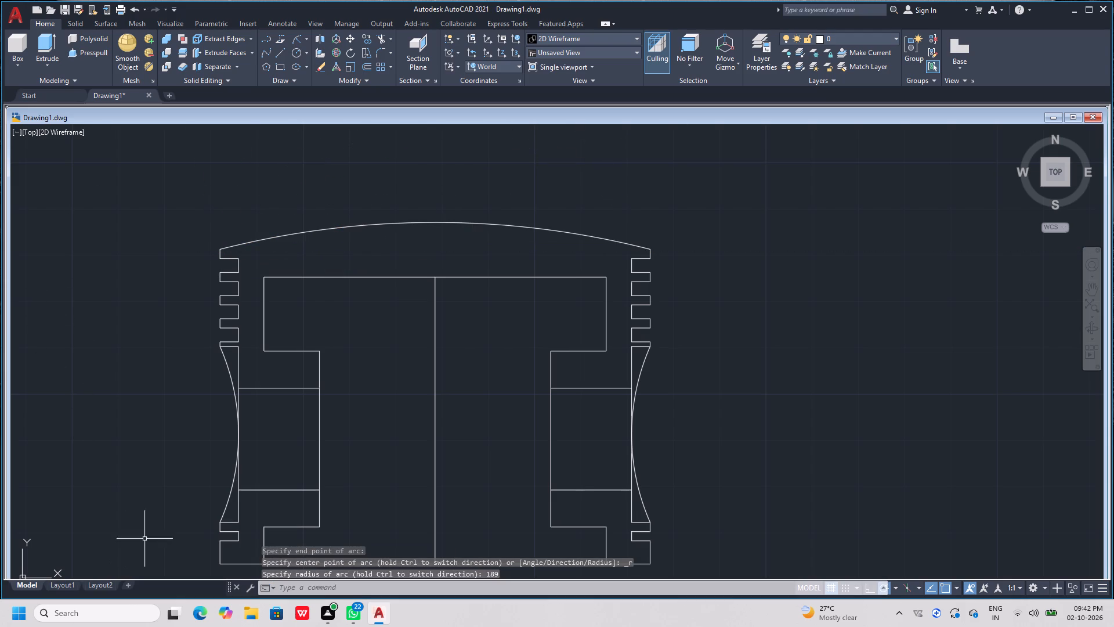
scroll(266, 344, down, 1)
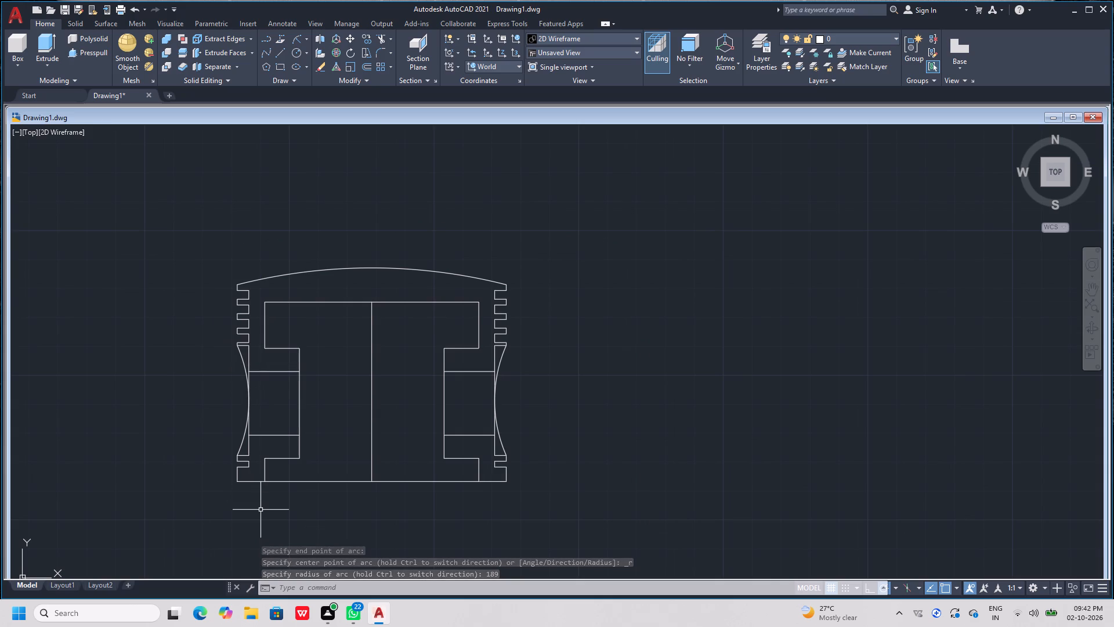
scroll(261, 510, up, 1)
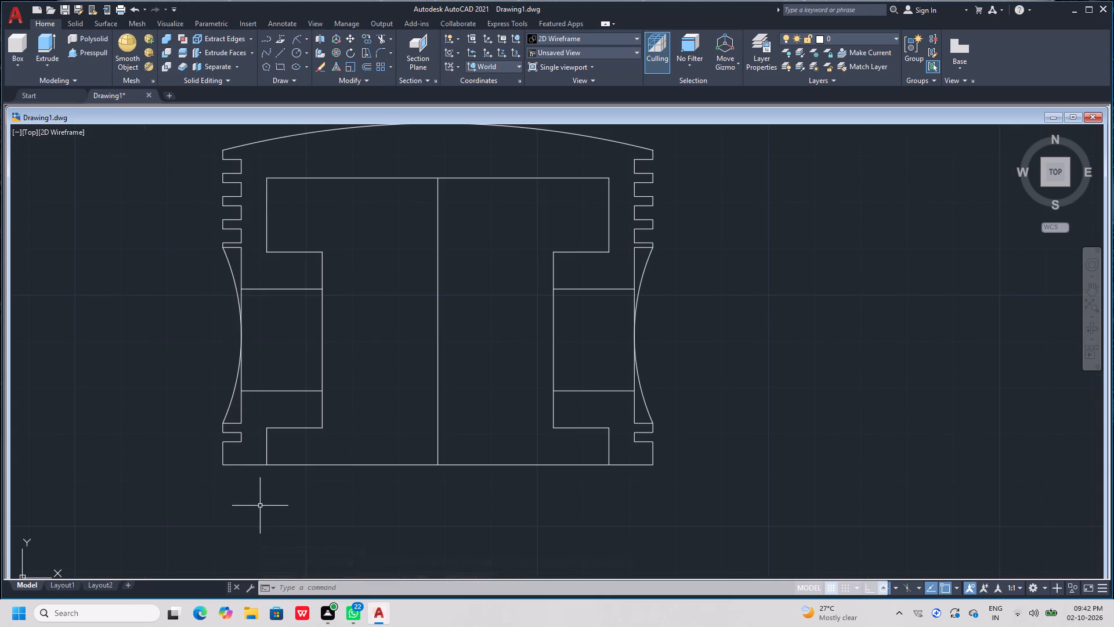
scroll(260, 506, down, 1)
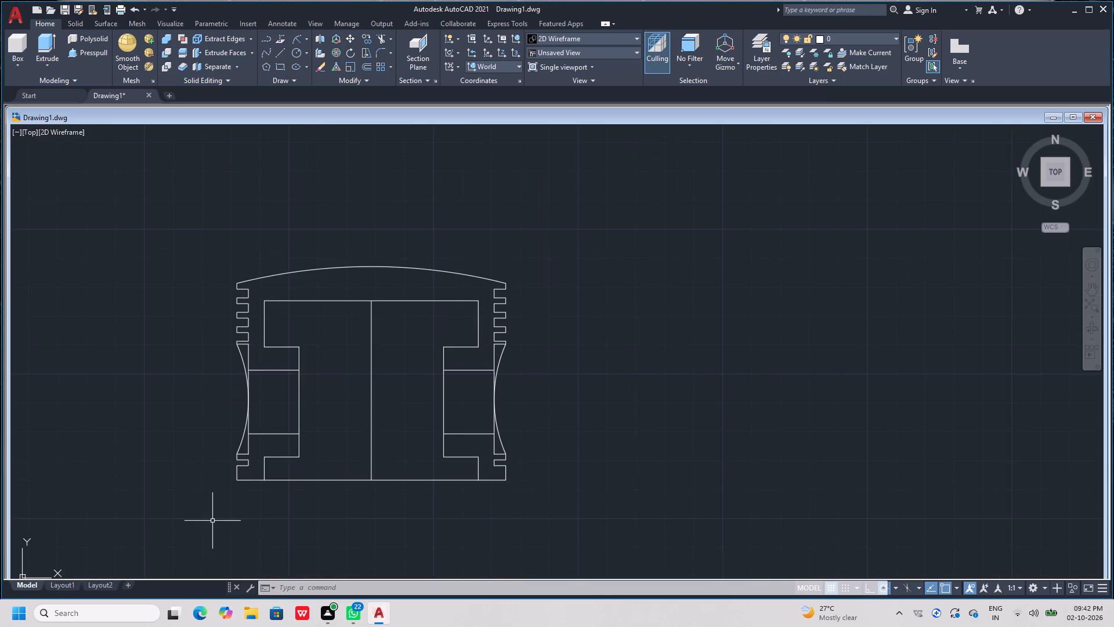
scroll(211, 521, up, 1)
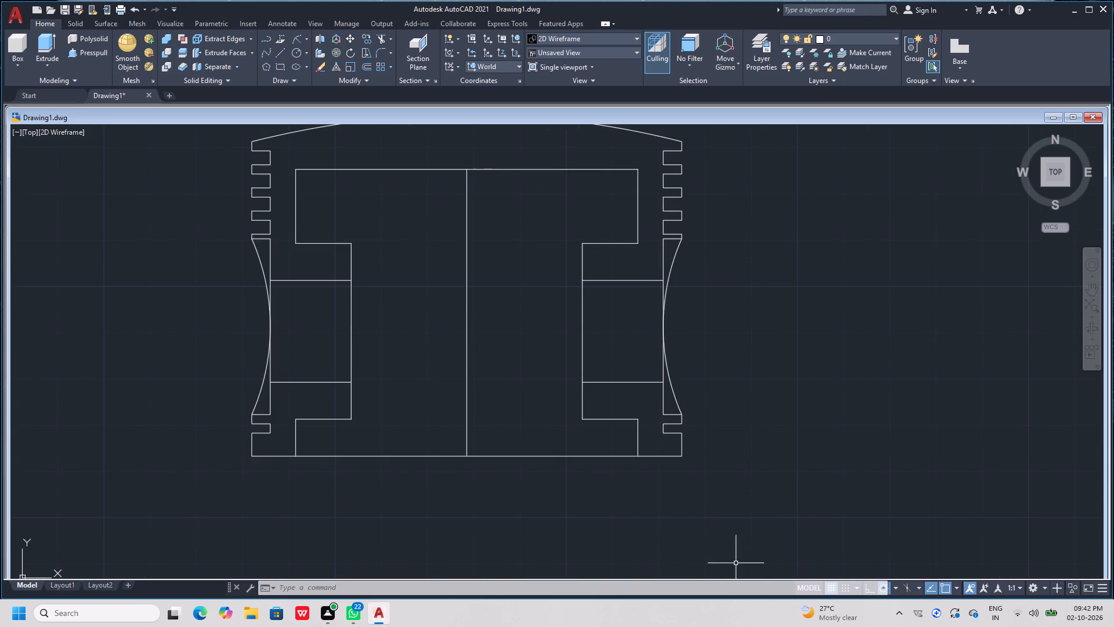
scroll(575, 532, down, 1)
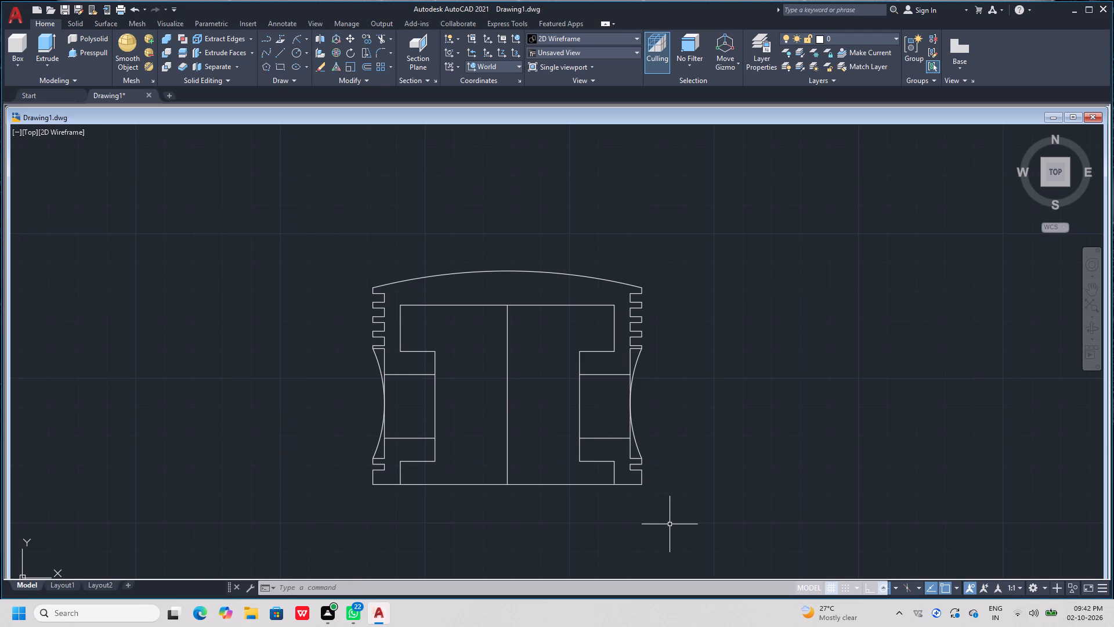
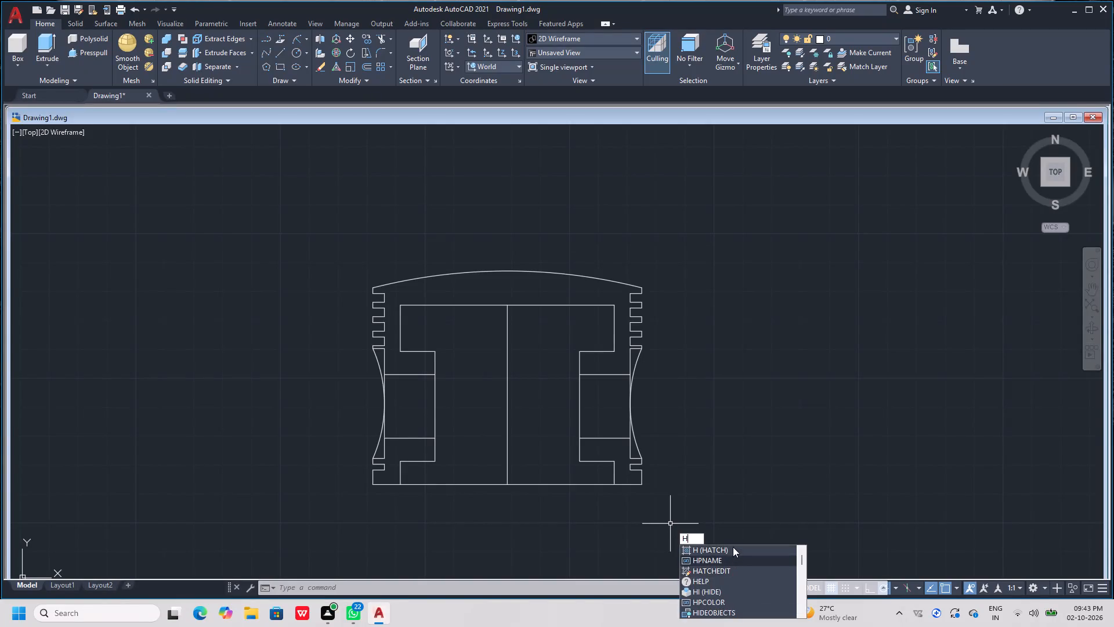
Hatch the crown with its side walls and the two lower corner sections of the part with the ANSI32 pattern.
click(733, 547)
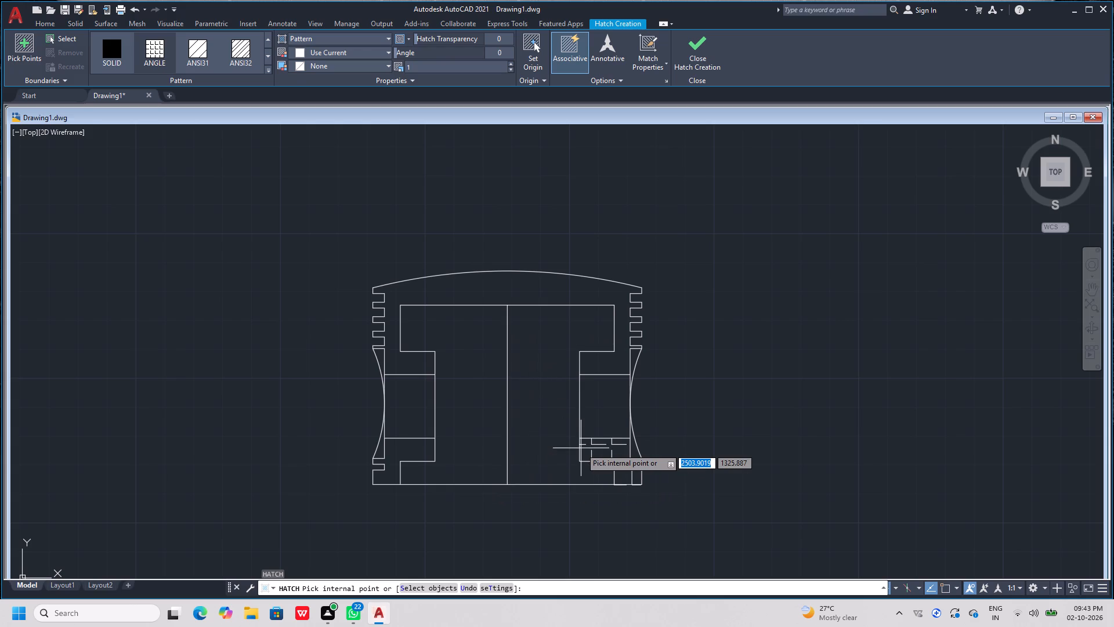
click(612, 452)
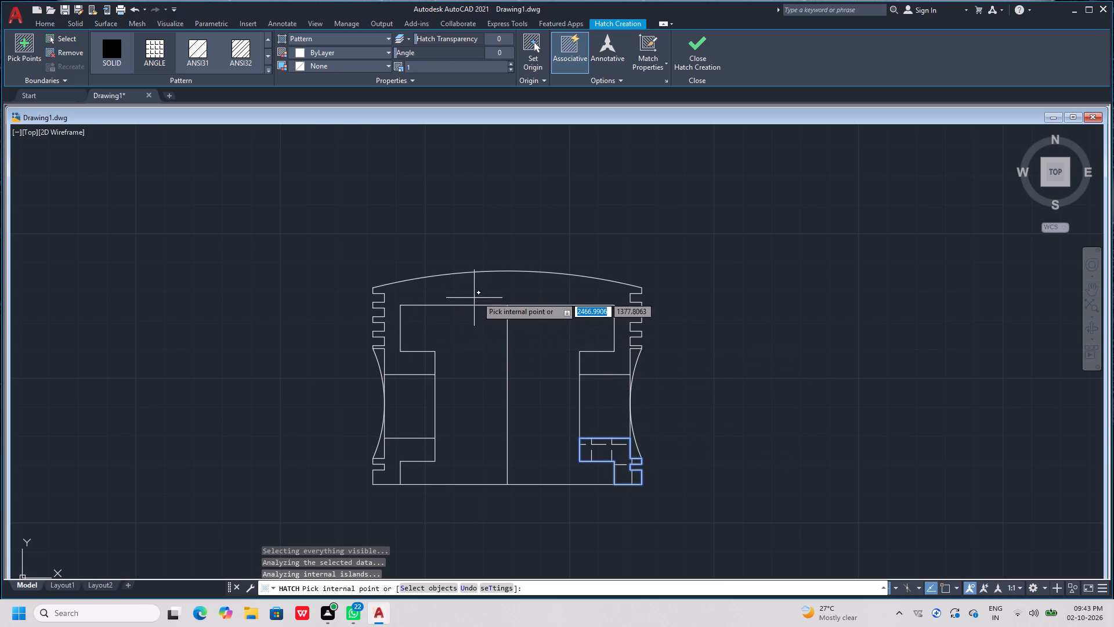
click(613, 361)
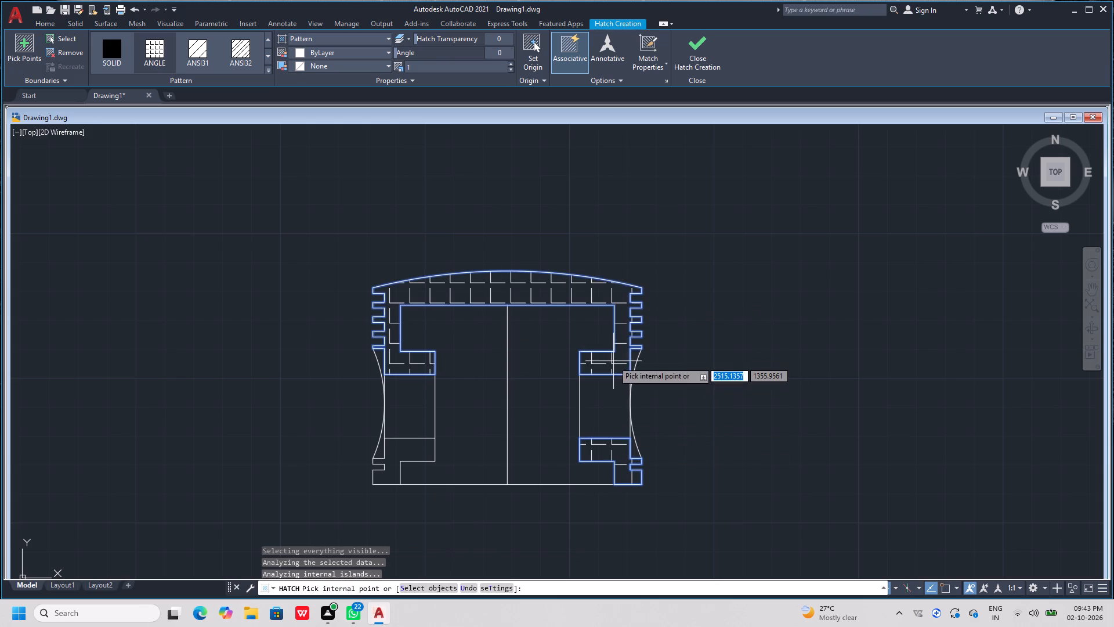
click(400, 463)
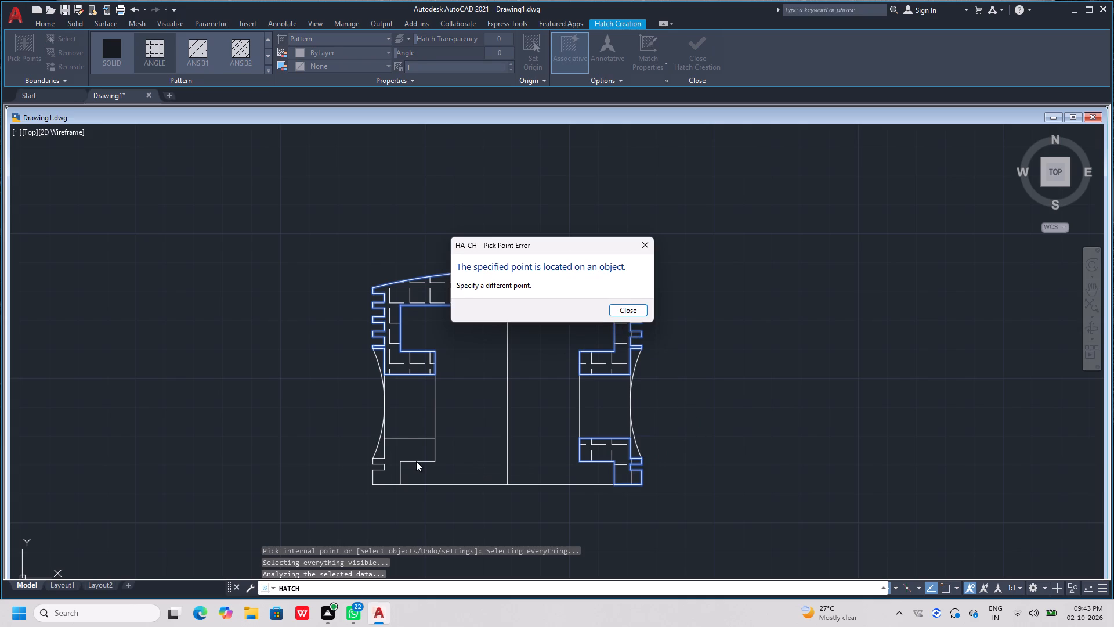
click(403, 445)
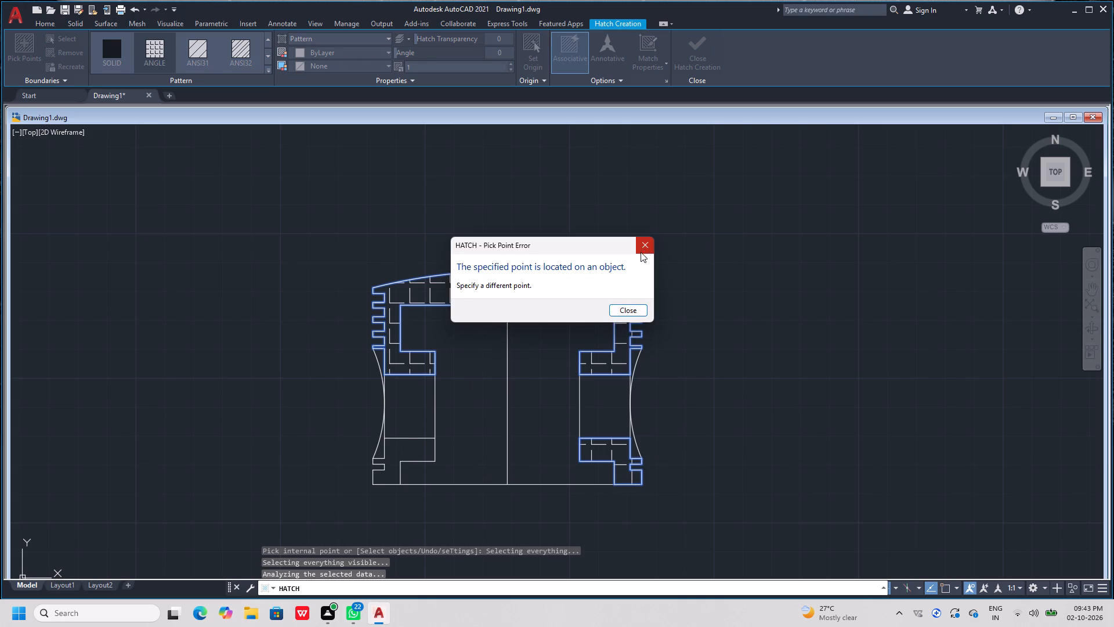
click(644, 247)
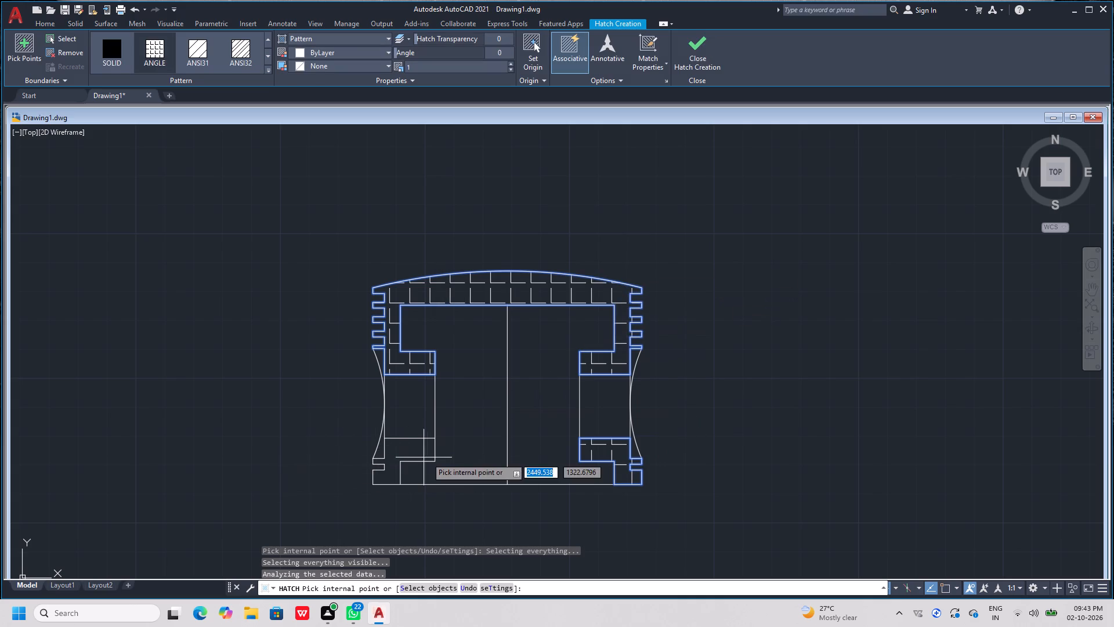
click(402, 450)
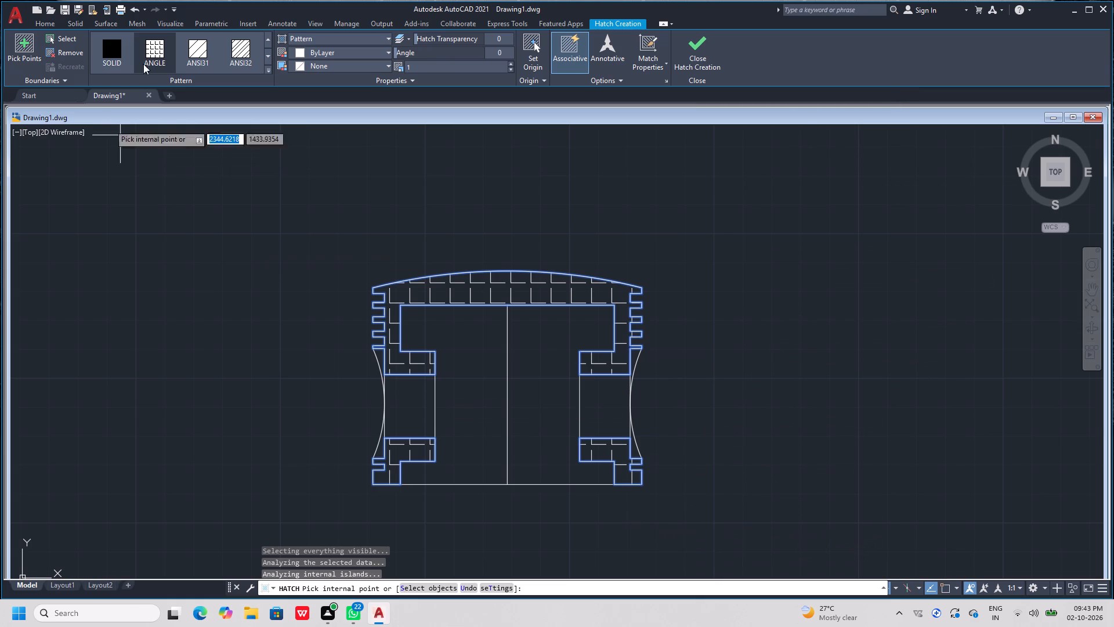
click(244, 53)
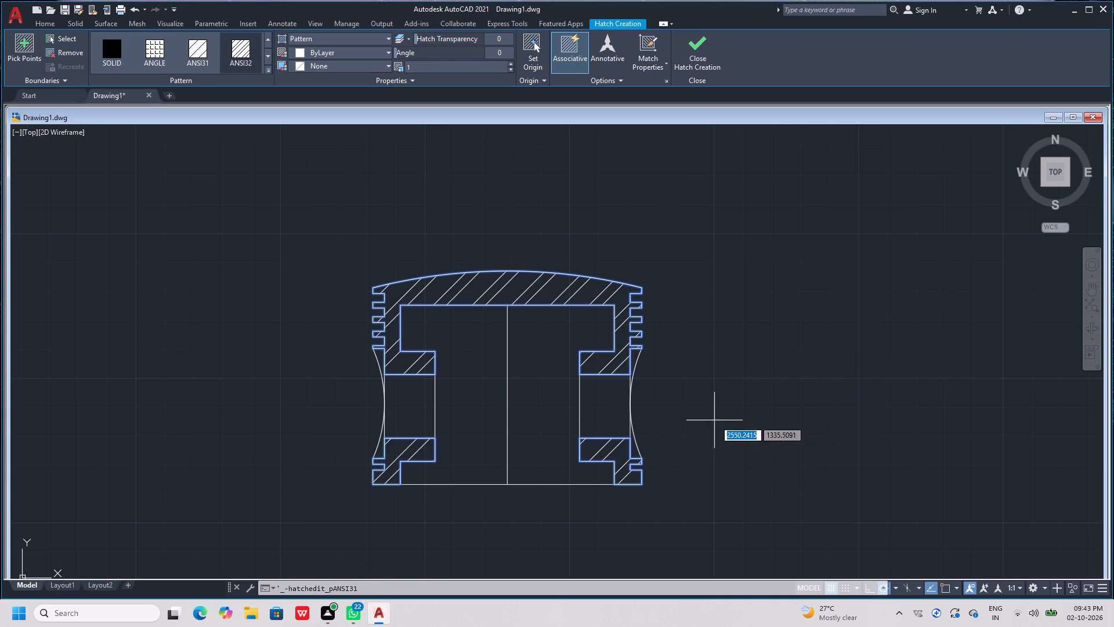
key(Escape)
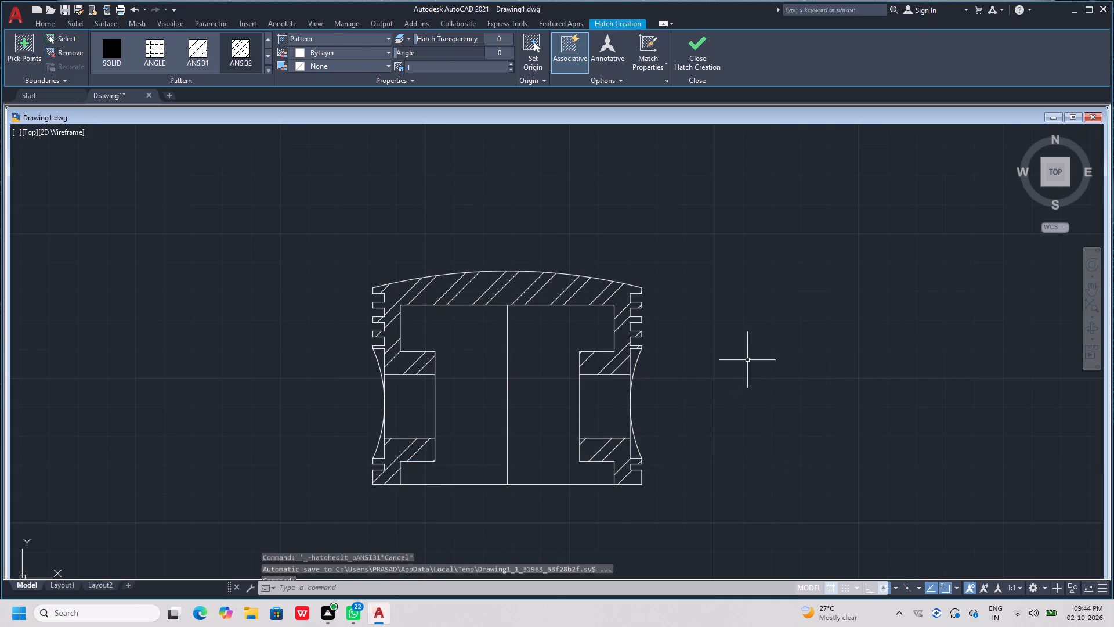
key(Escape)
key(Escape)
key(Escape)
key(Escape)
key(Escape)
key(Escape)
key(Escape)
key(Escape)
key(Escape)
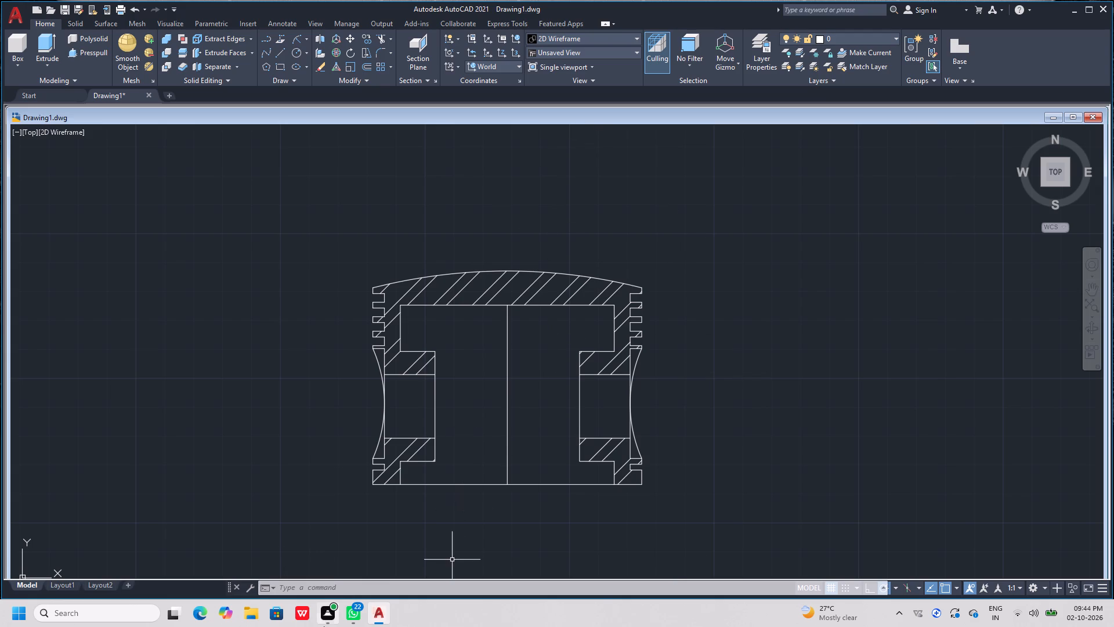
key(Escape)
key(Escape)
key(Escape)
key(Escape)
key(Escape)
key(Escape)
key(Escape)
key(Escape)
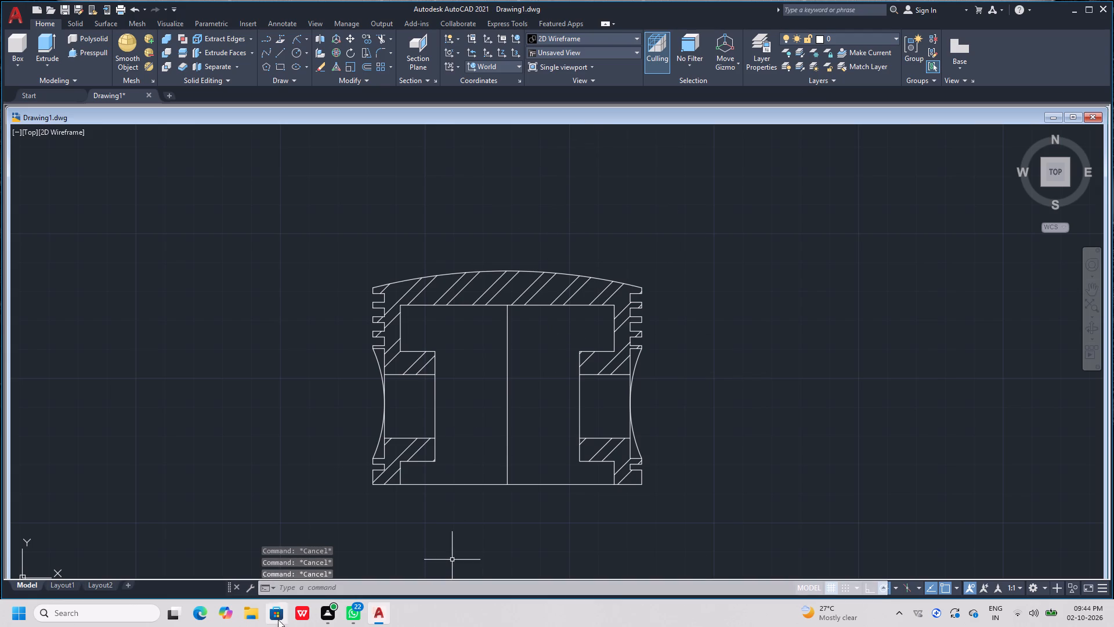
Dimension the part's overall base width and the inner opening's width between the bottom corners, stacking both below the base line.
text(dim)
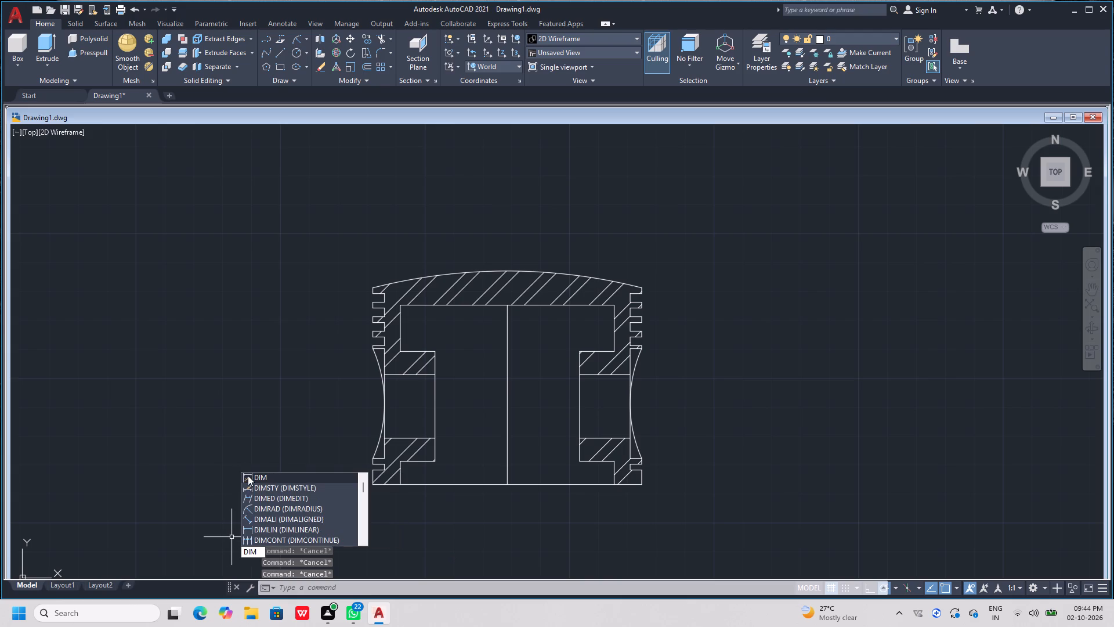
click(273, 474)
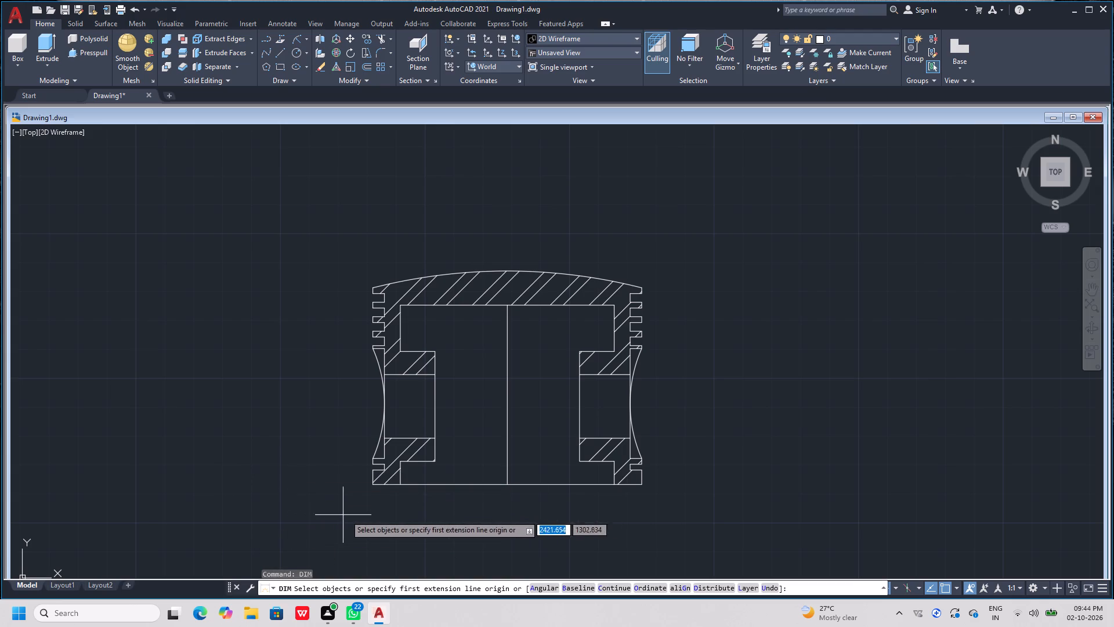
click(371, 485)
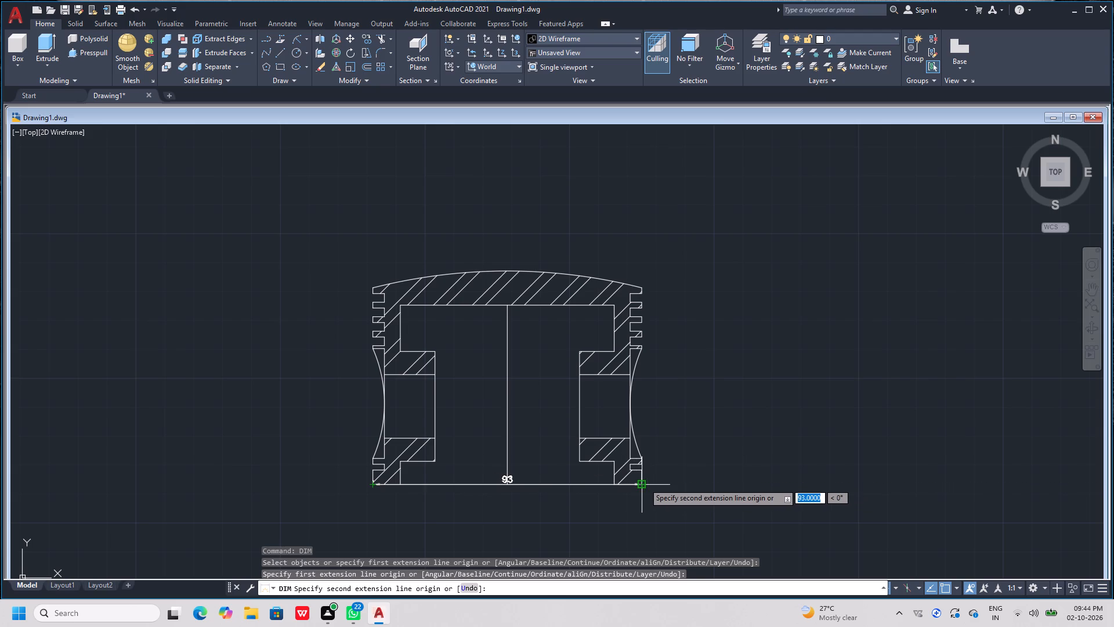
click(644, 483)
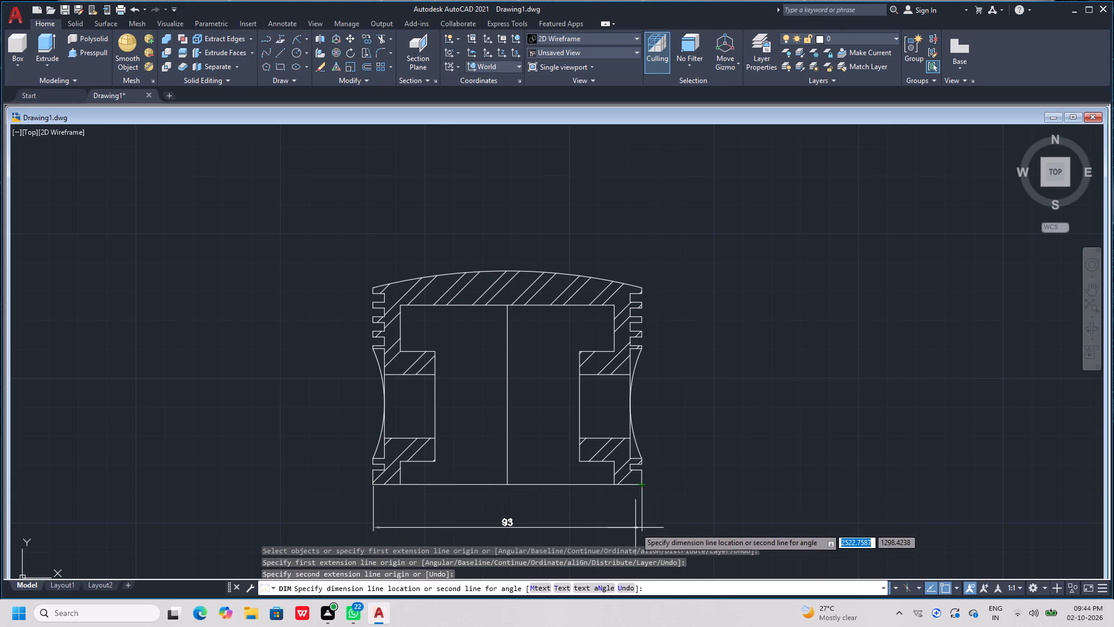
click(635, 528)
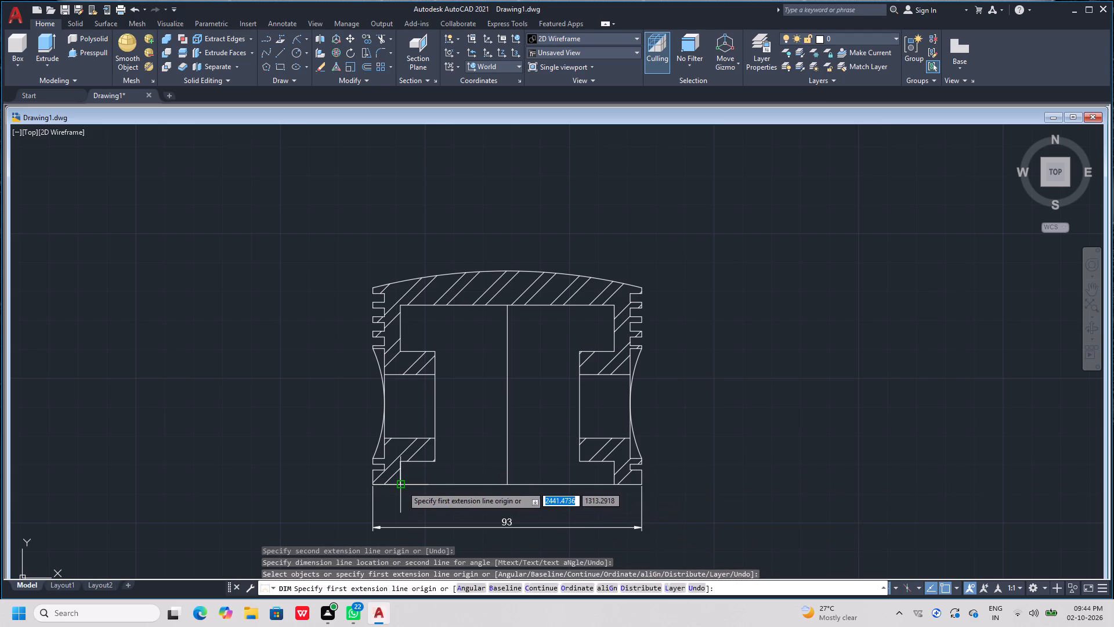
click(402, 486)
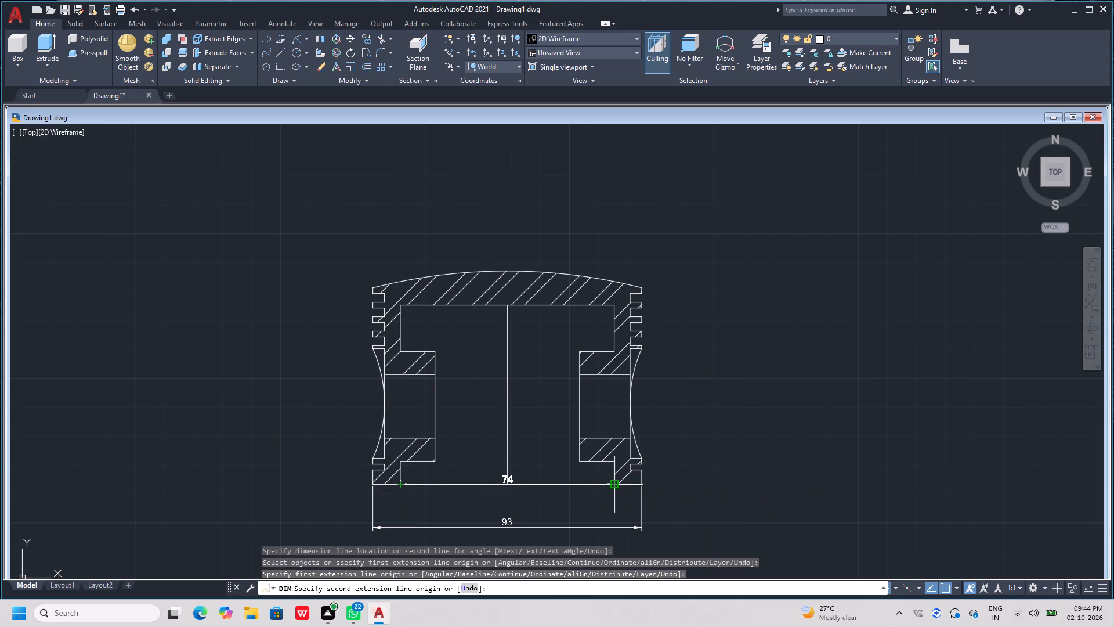
click(611, 485)
click(605, 507)
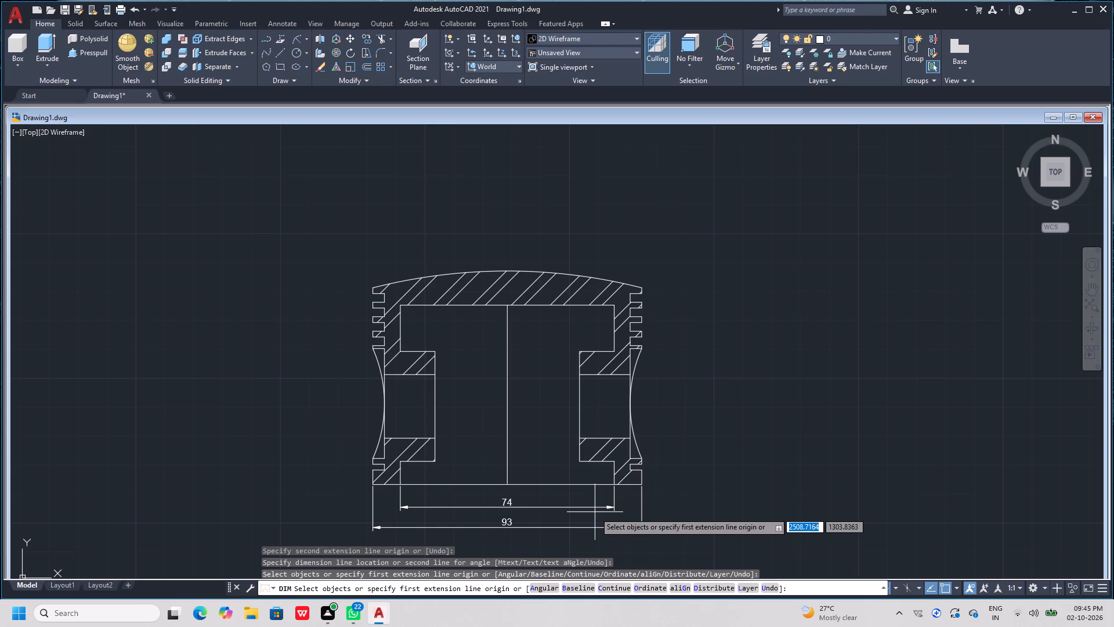
Dimension the horizontal gap between the two inner bosses, placing the dimension line midway down the cavity.
click(579, 351)
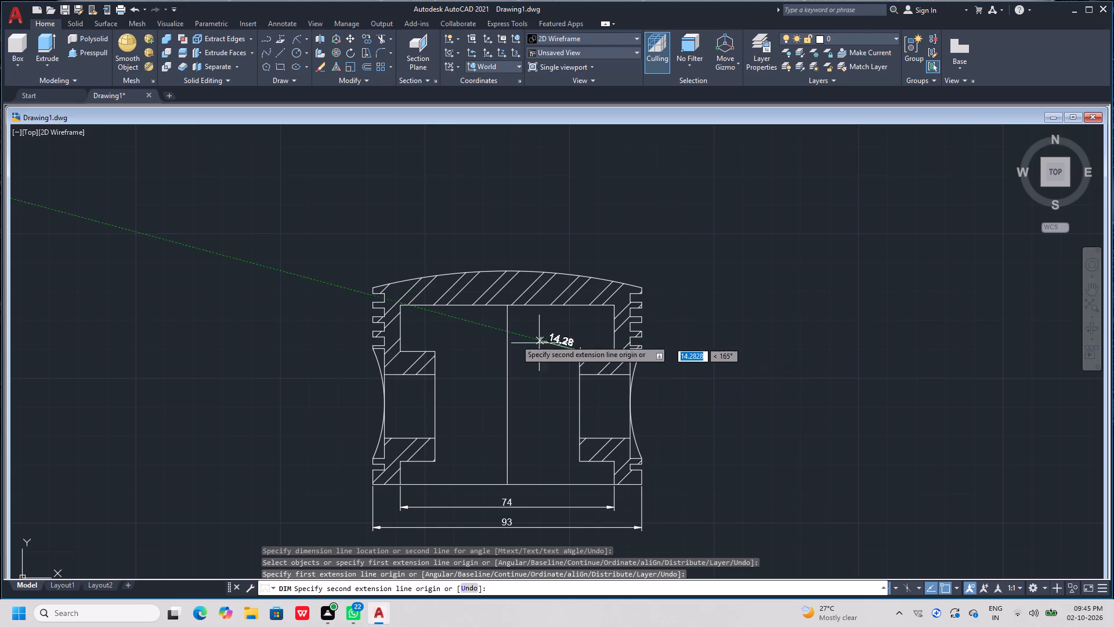
click(432, 352)
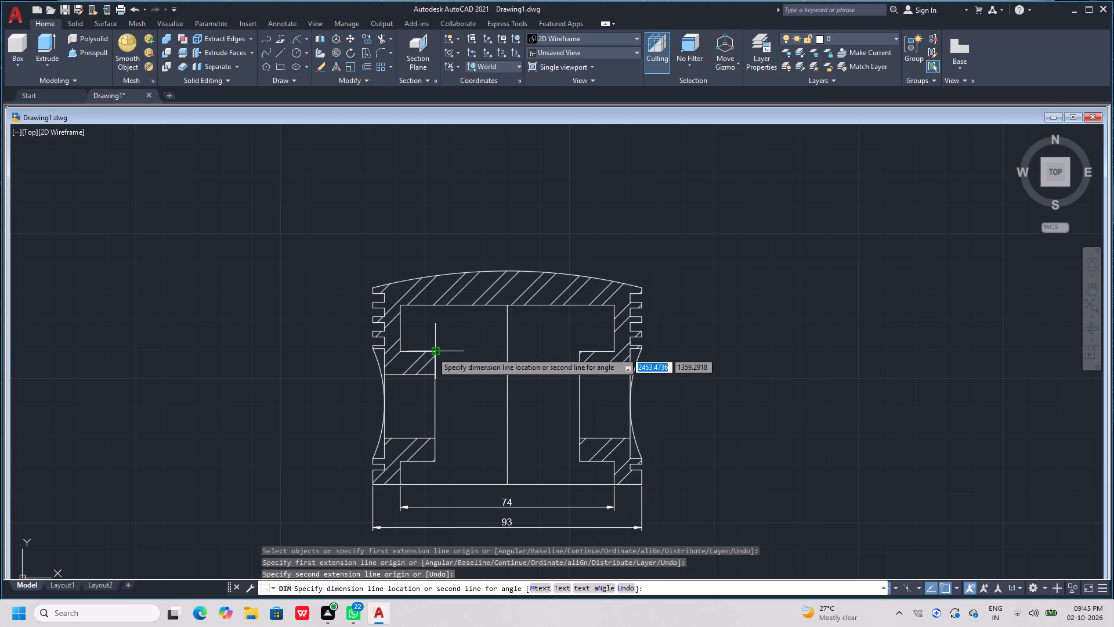
click(461, 405)
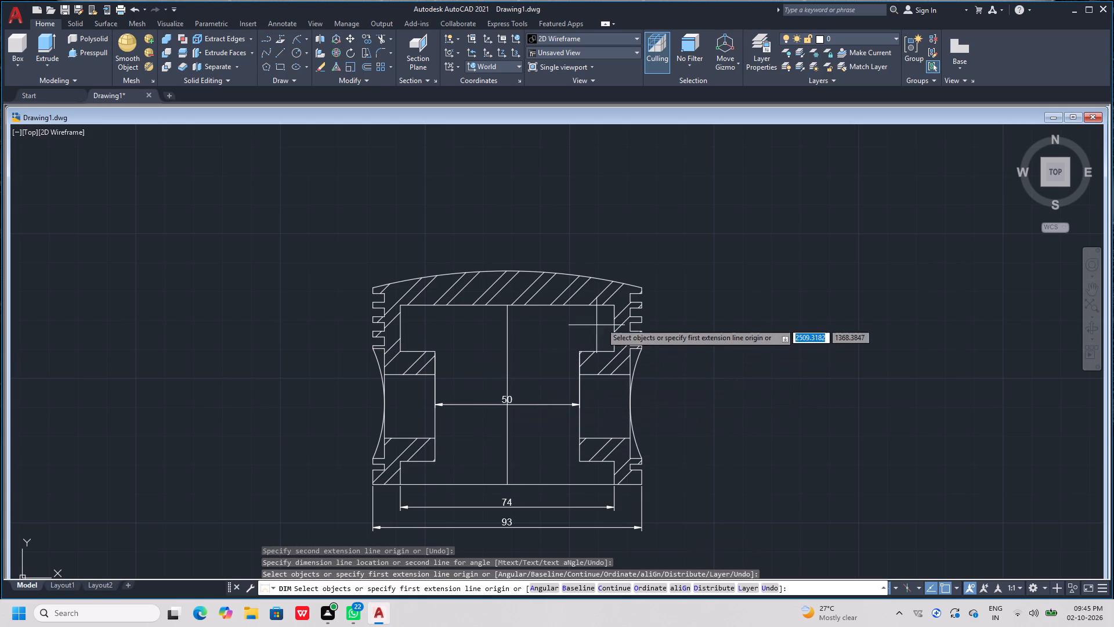
Dimension the inner cavity's height from its top right corner to the outer bottom right corner, placing it outside the right side.
click(614, 308)
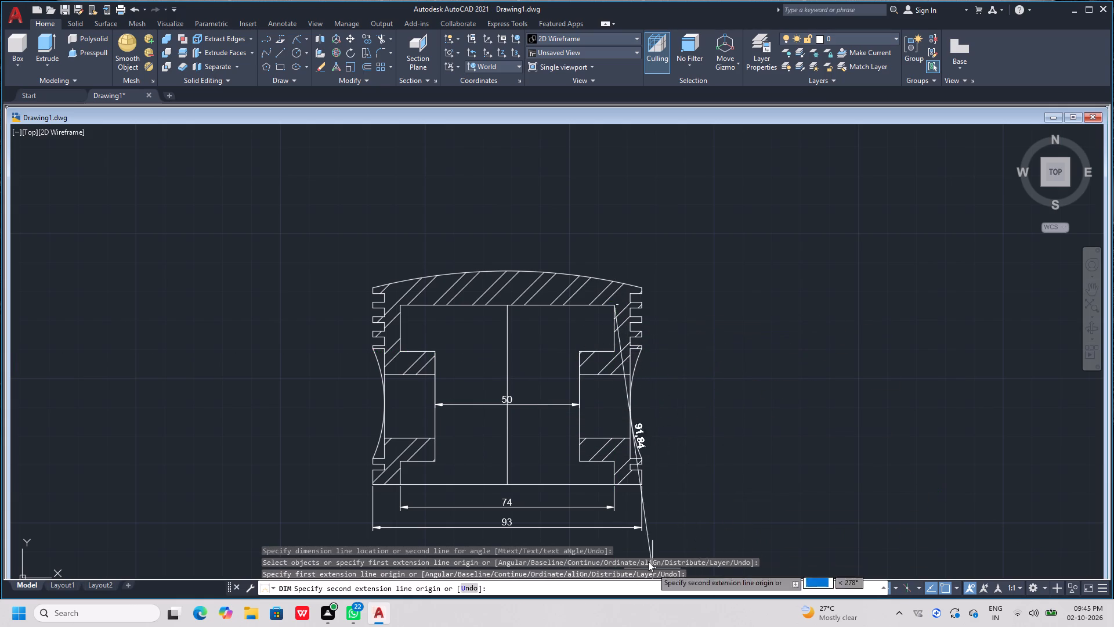
click(641, 484)
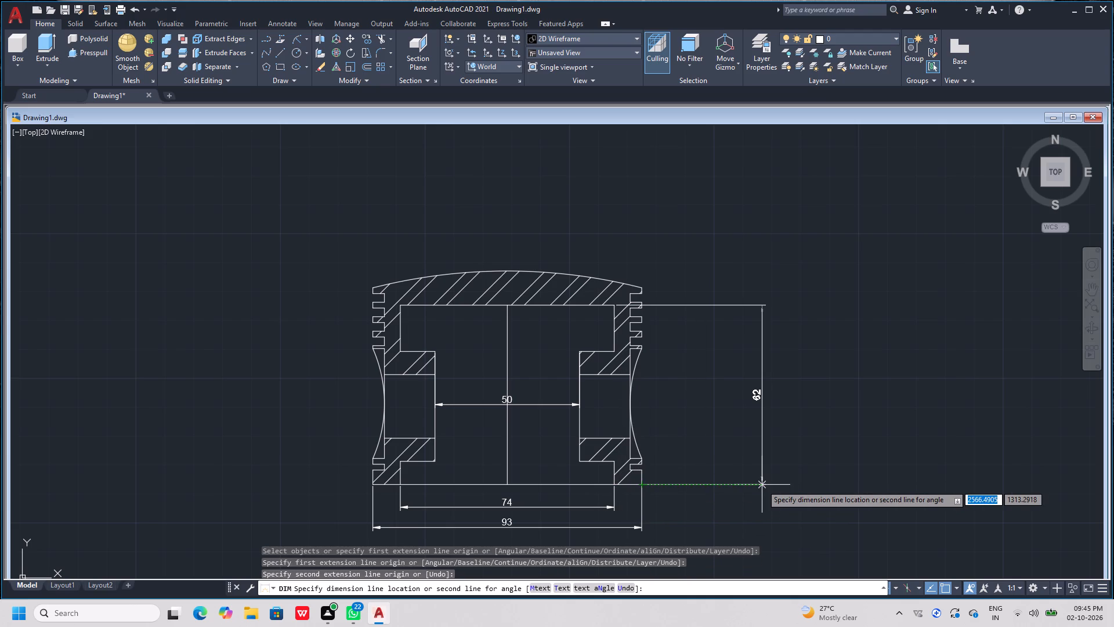
click(680, 479)
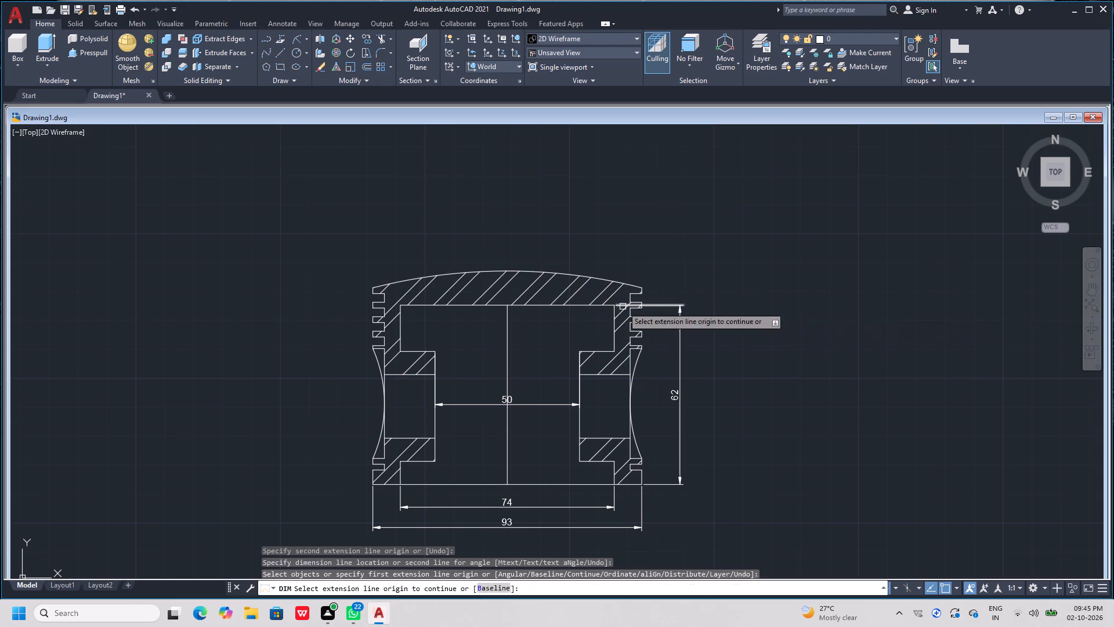
Dimension the horizontal depth of the uppermost groove on the right side, placing the dimension above the tooth.
scroll(623, 307, up, 3)
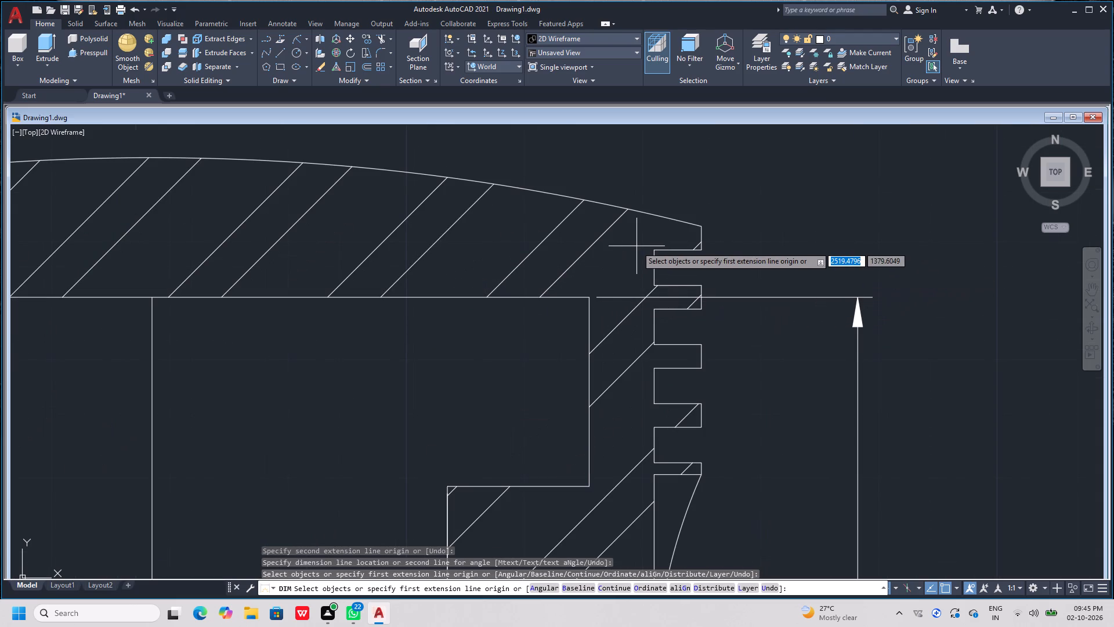
click(655, 250)
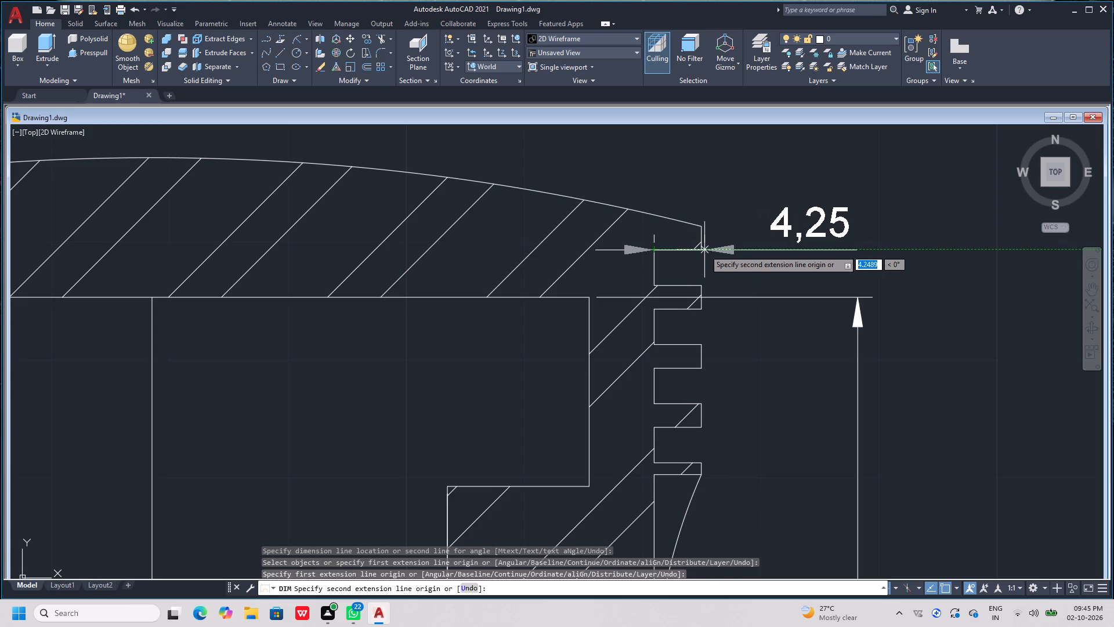
click(703, 250)
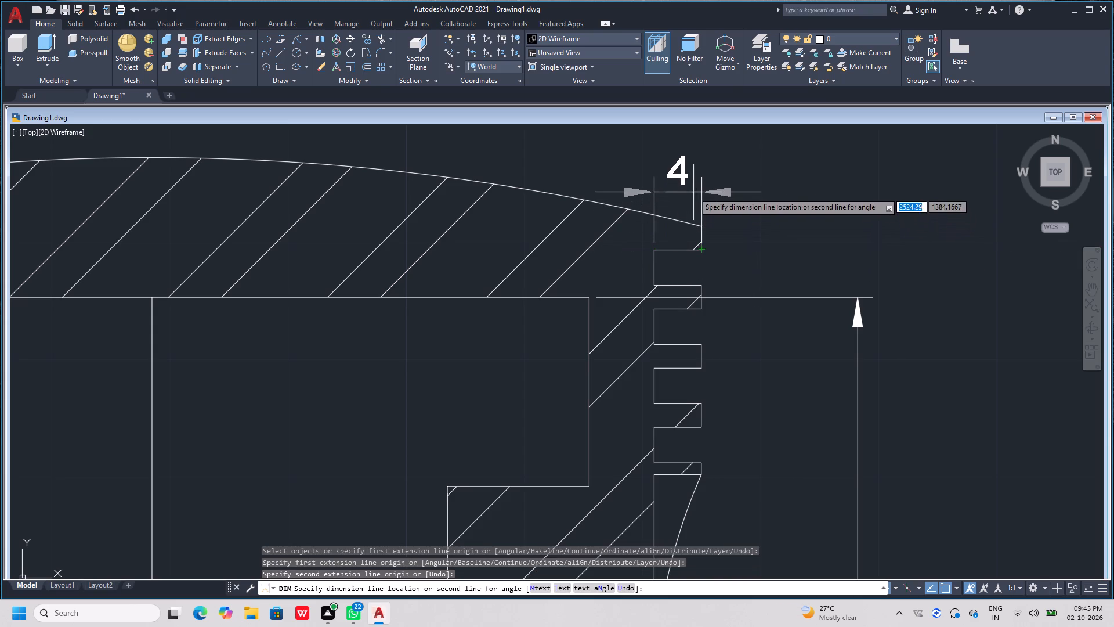
click(693, 192)
Add a radius dimension to the crown arc, placing it inside the hatched crown left of the centre line.
scroll(619, 296, down, 3)
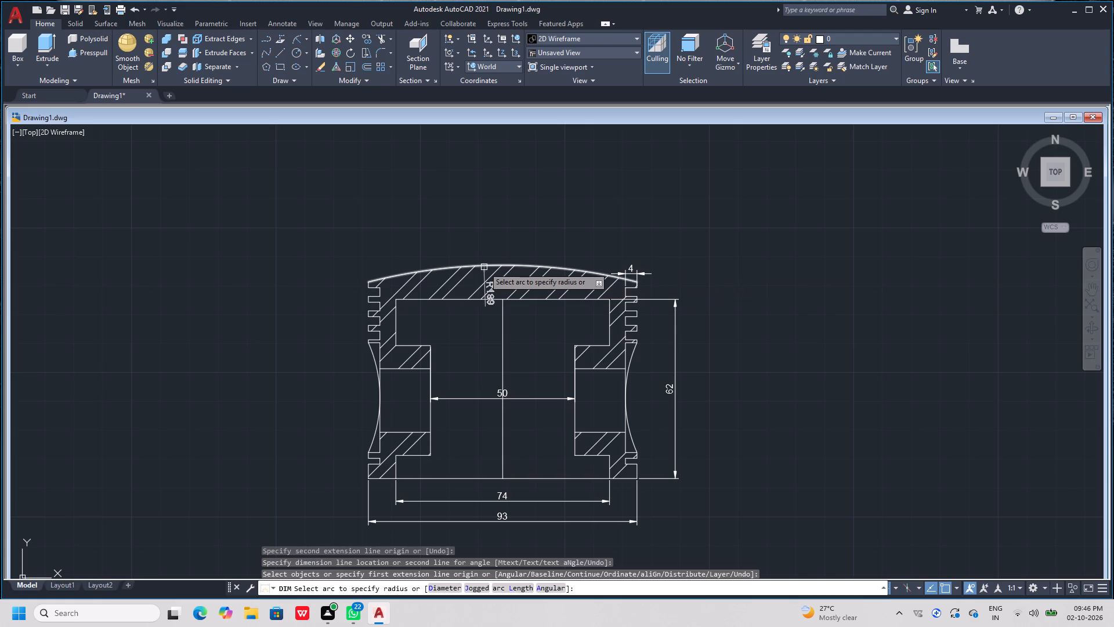
click(484, 267)
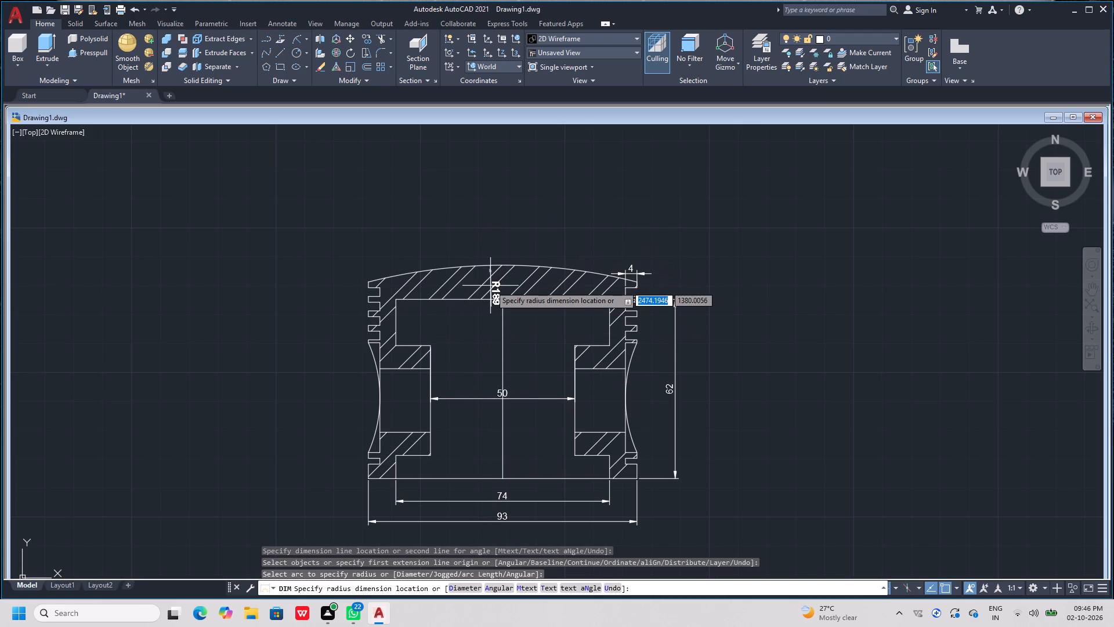
click(452, 294)
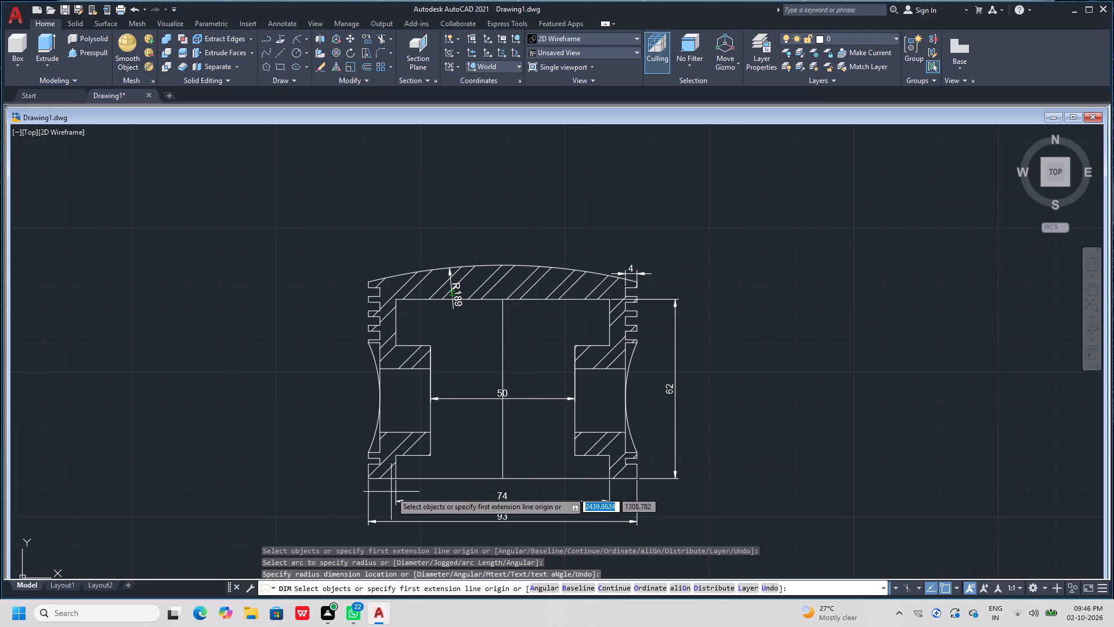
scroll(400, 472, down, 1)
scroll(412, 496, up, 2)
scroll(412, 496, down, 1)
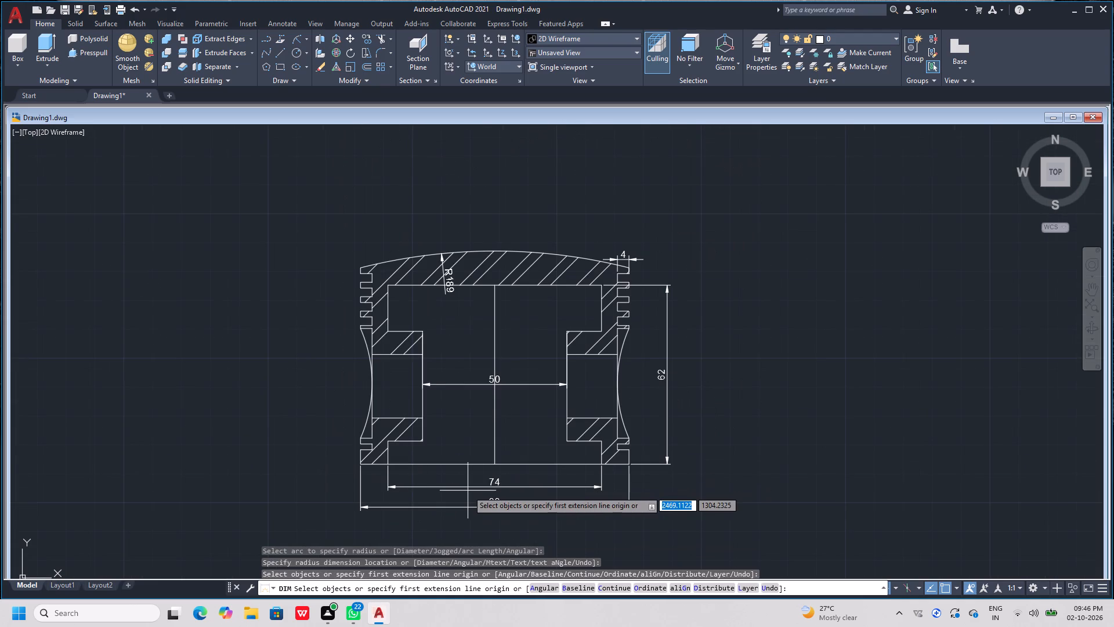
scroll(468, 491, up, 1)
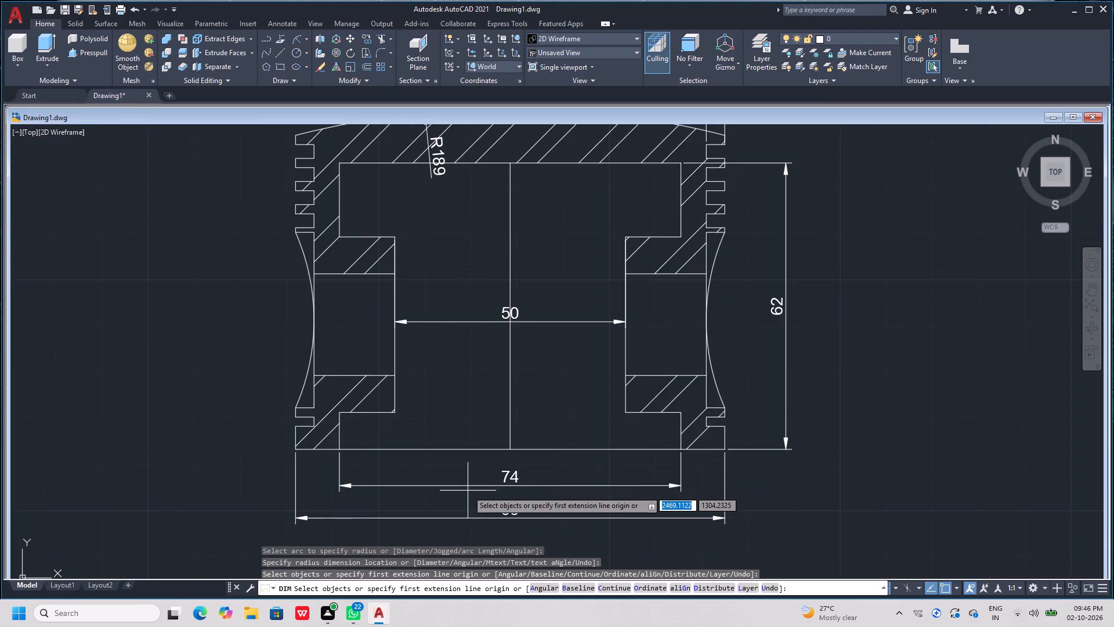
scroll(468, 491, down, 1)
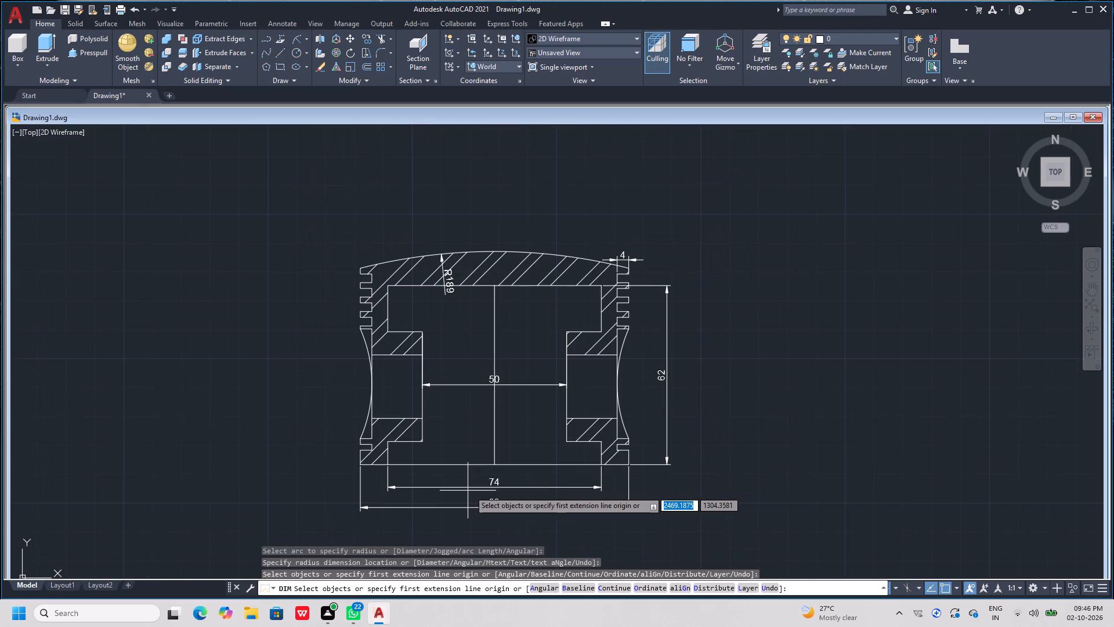
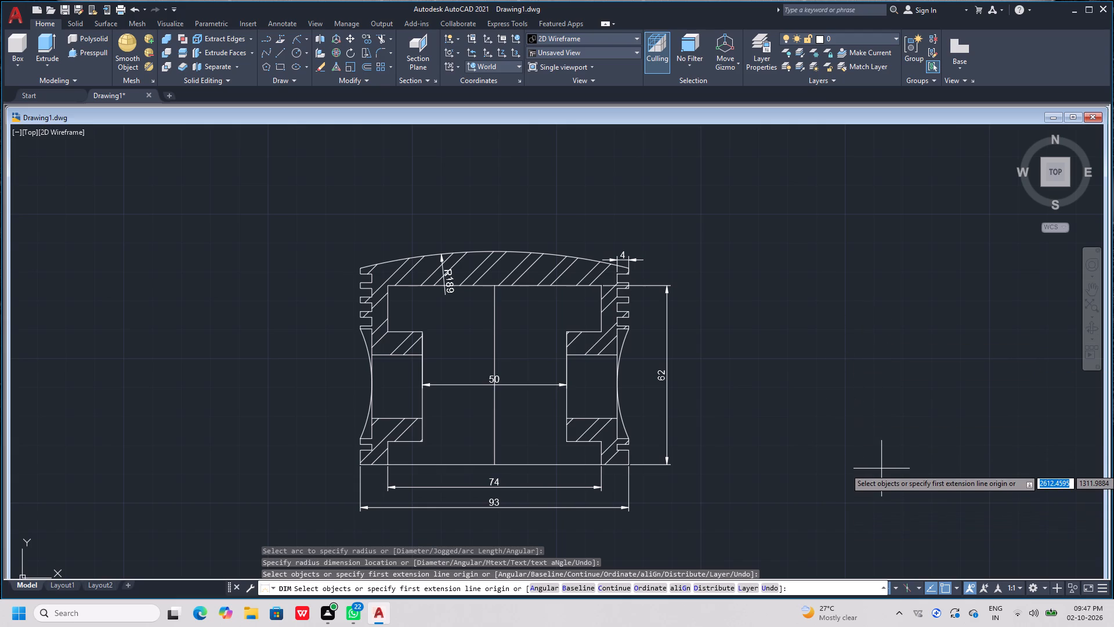
Save the drawing in the Documents folder as an AutoCAD 2018 drawing named fuji 4.
key(ctrl+s)
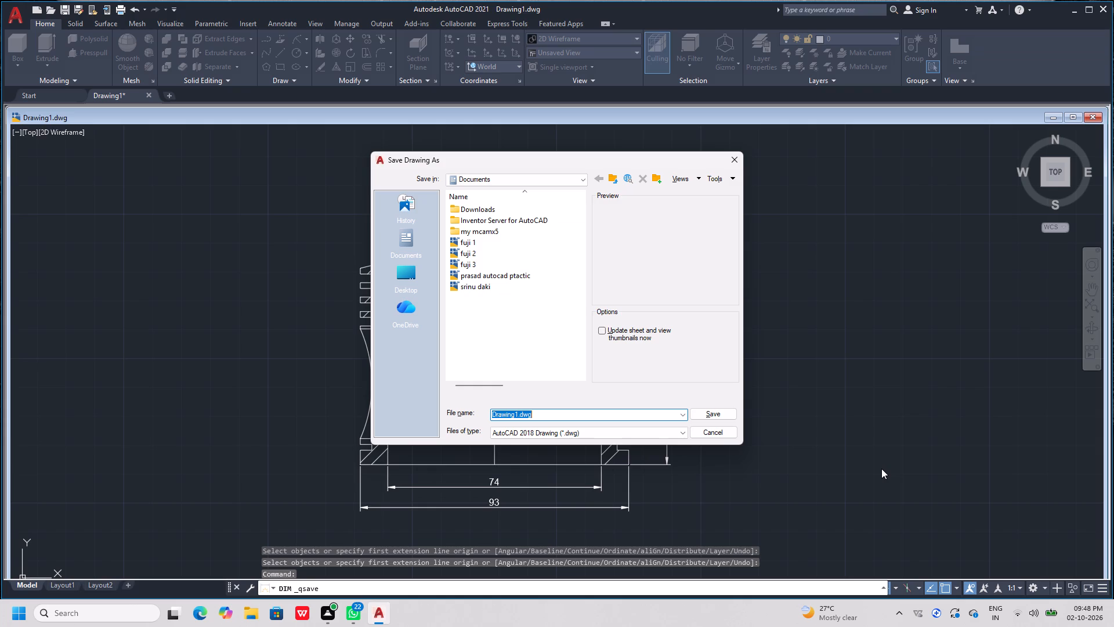
key(BackSpace)
key(f)
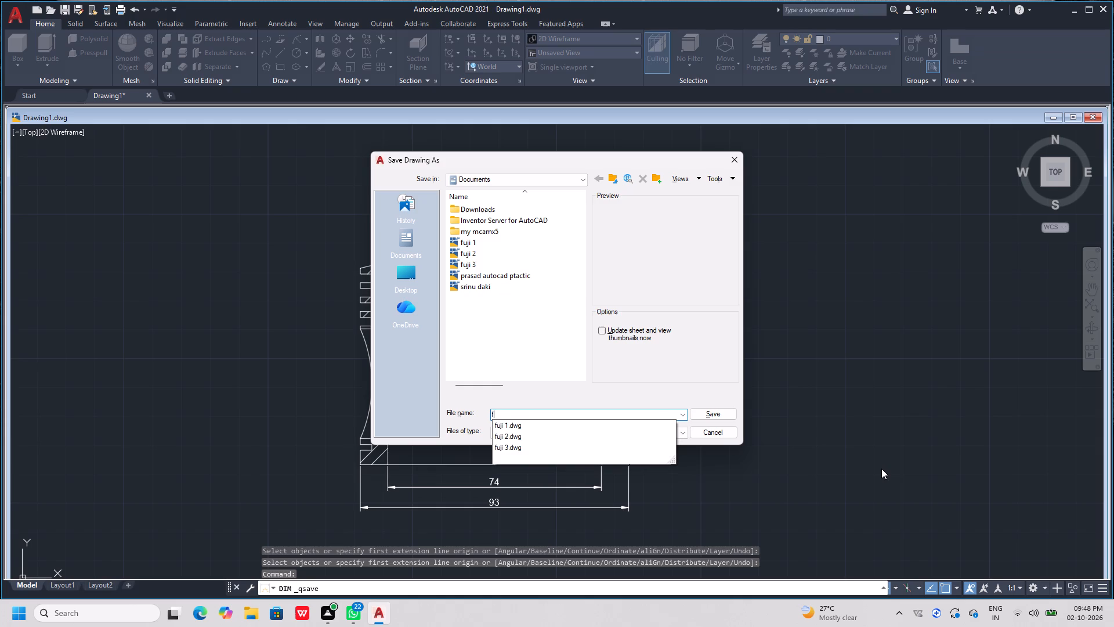
text(uji)
key(4)
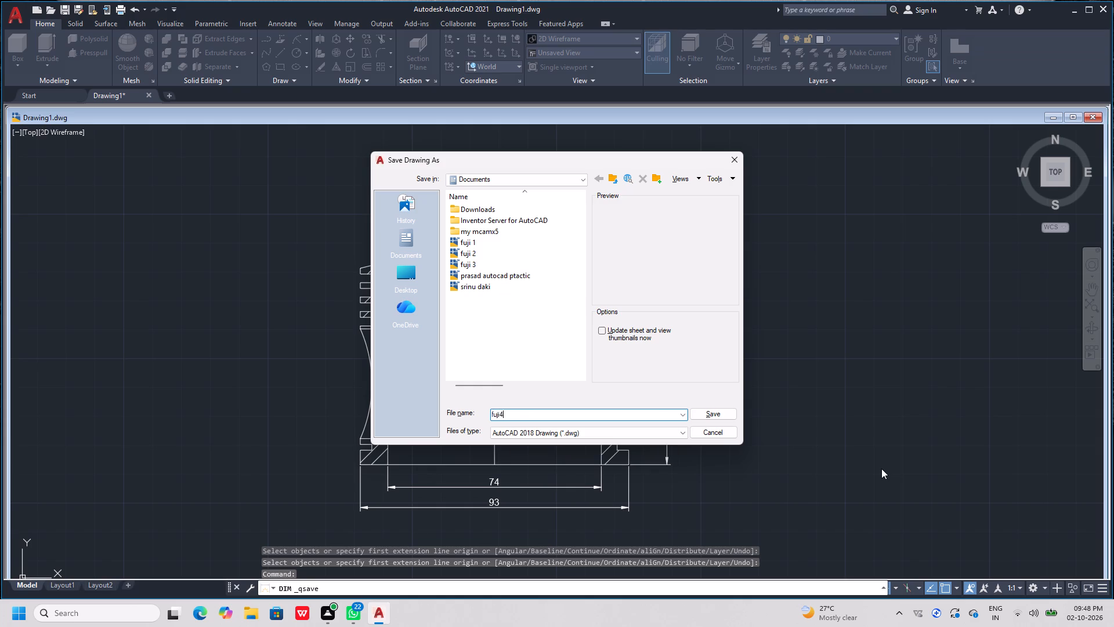
key(BackSpace)
key(space)
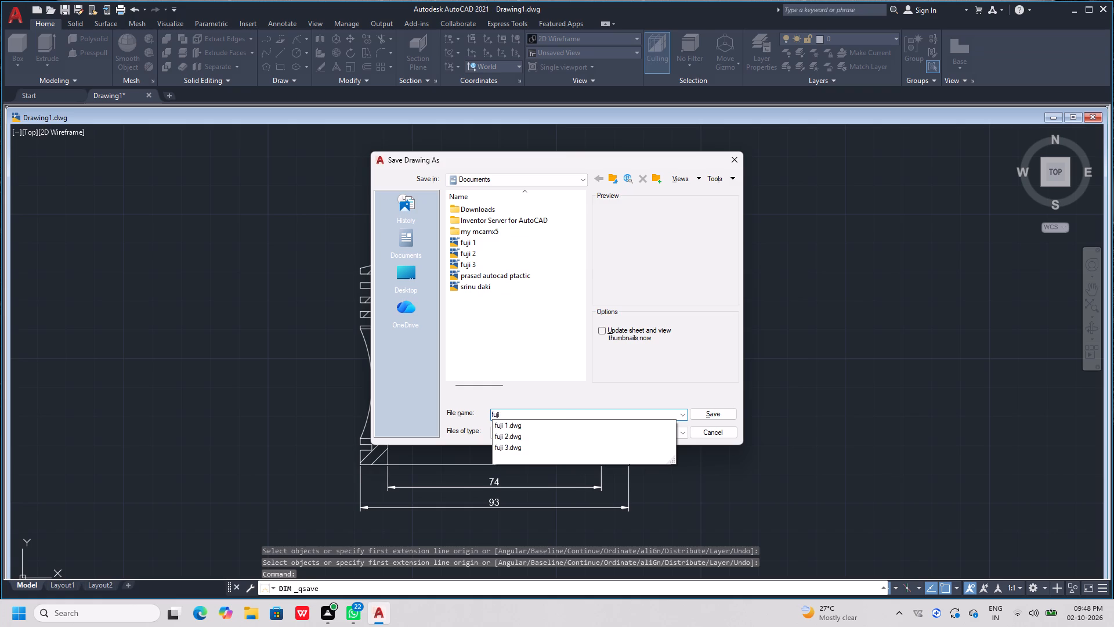
key(4)
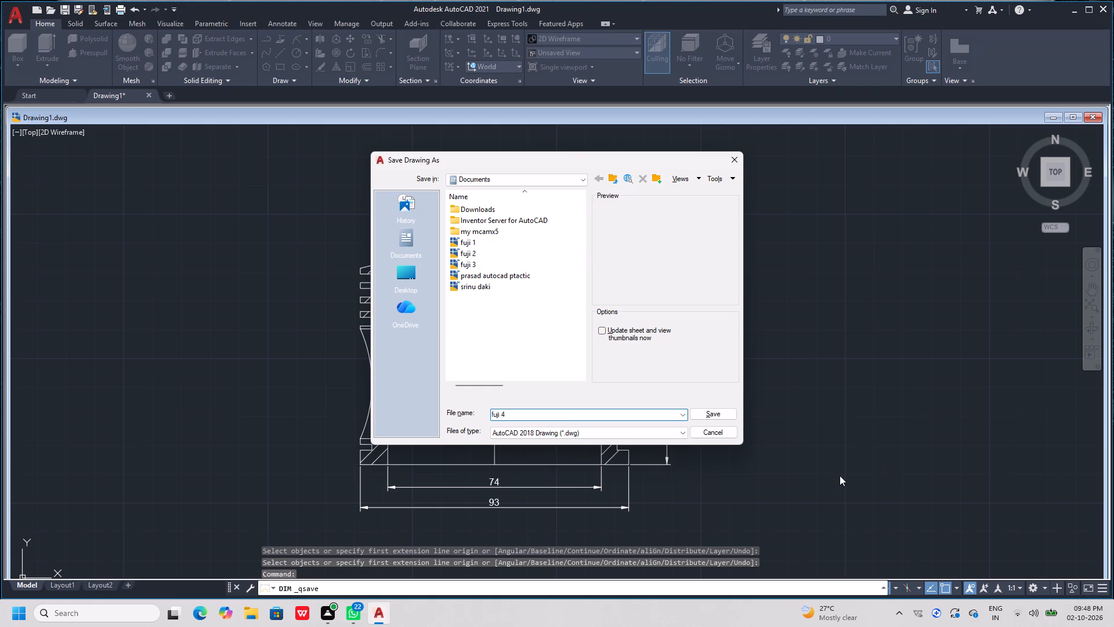
click(708, 413)
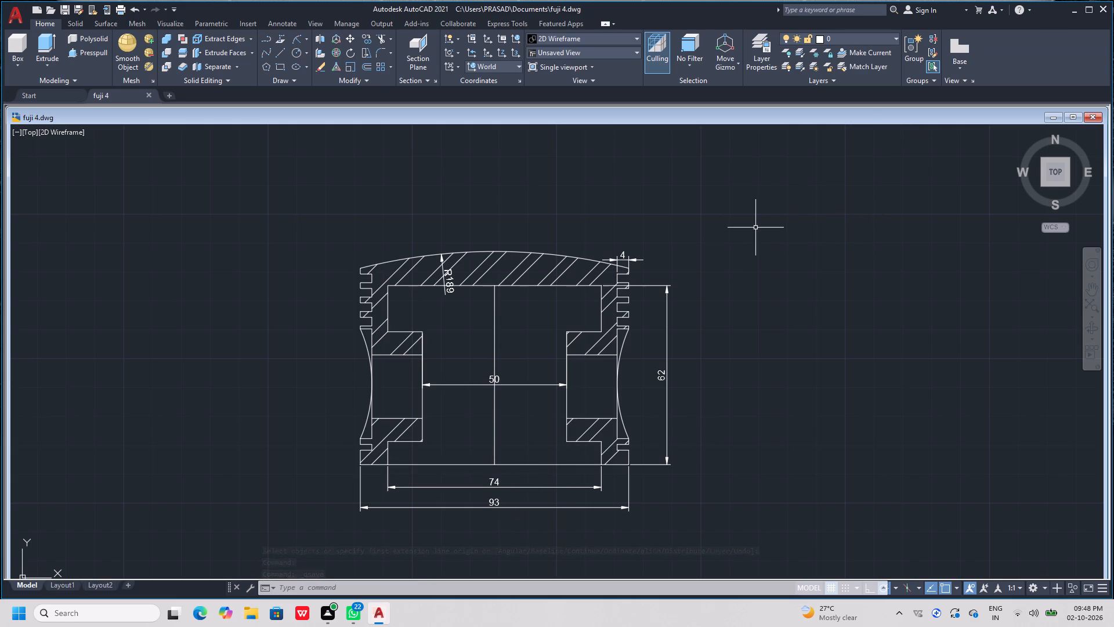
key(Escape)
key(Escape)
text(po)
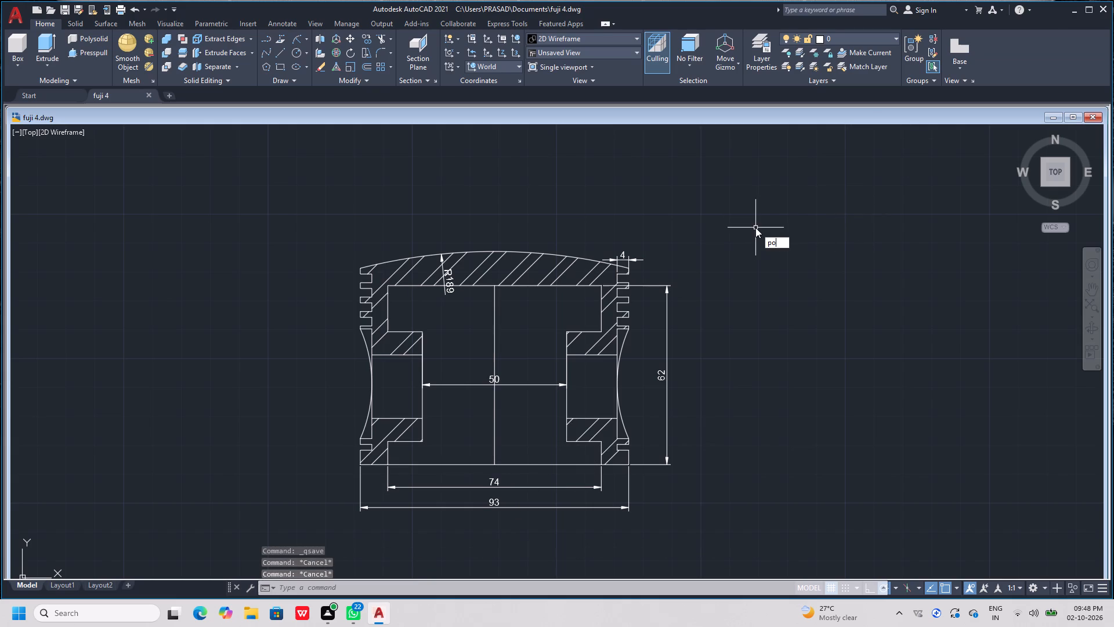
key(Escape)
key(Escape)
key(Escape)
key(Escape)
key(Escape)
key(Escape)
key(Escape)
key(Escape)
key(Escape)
Start the Plot command and choose DWG To PDF.pc3 as the plotter.
text(plo)
key(t)
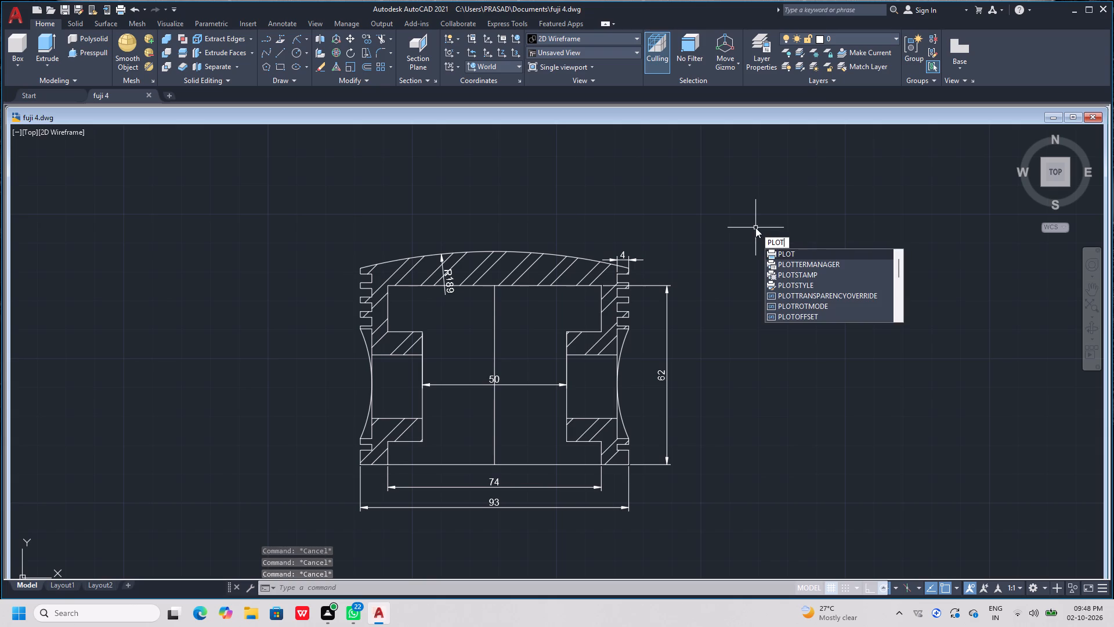
click(801, 254)
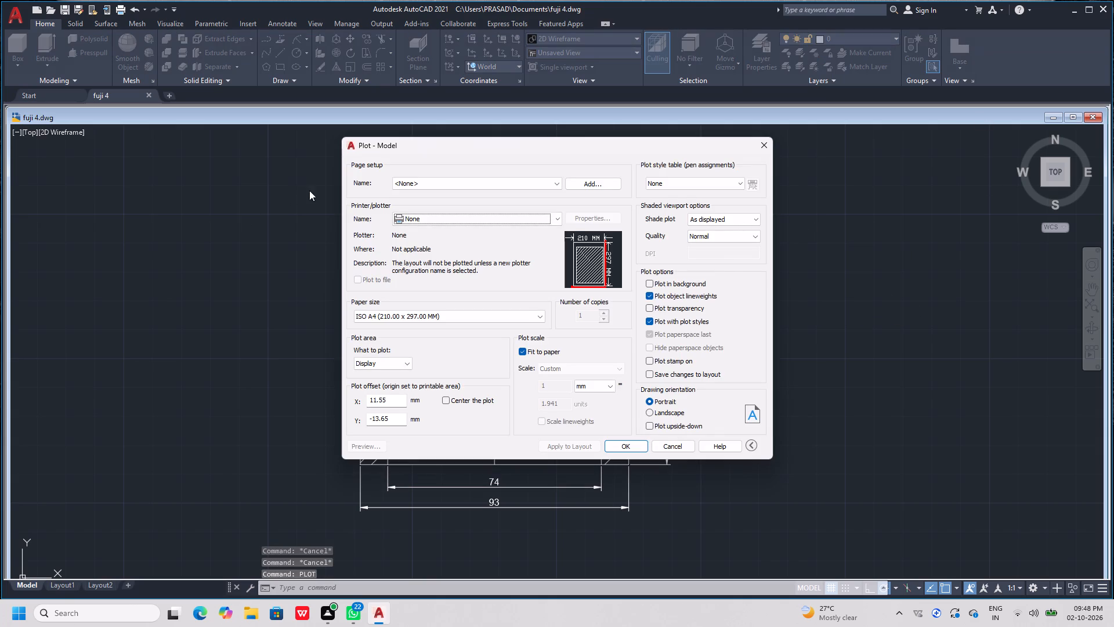
click(559, 220)
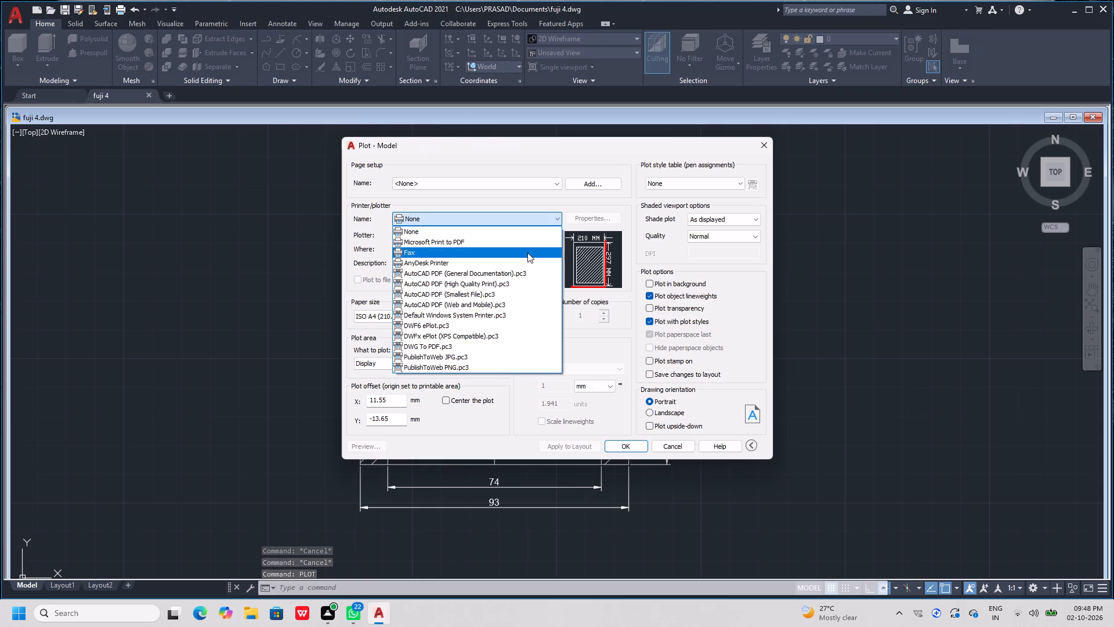
click(469, 345)
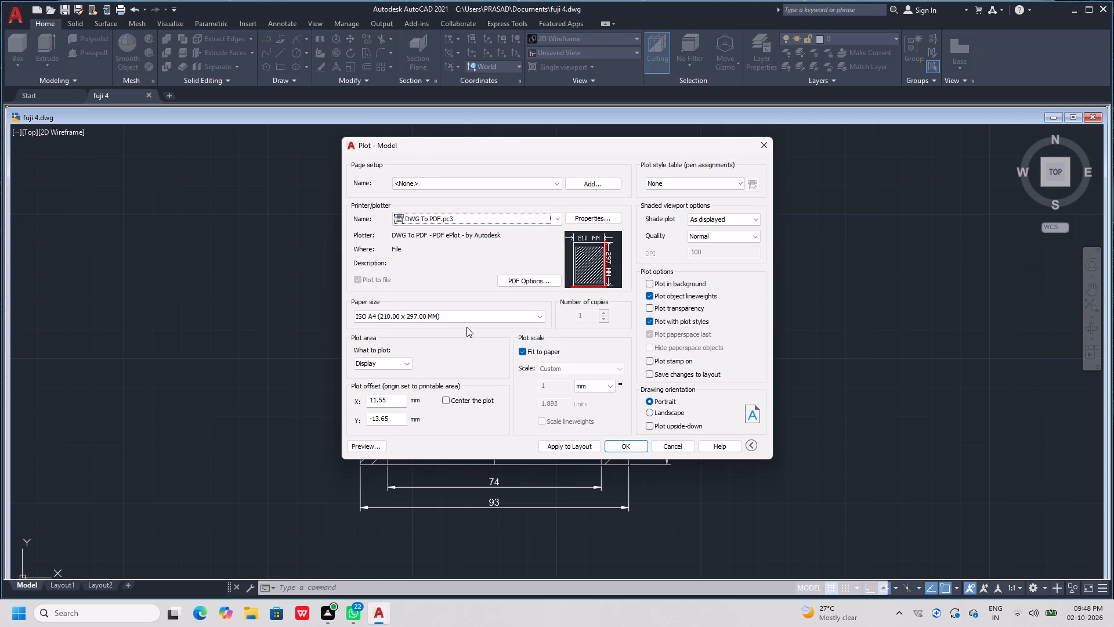
Set the plot area to a window enclosing the whole piston section with all its dimensions.
click(409, 365)
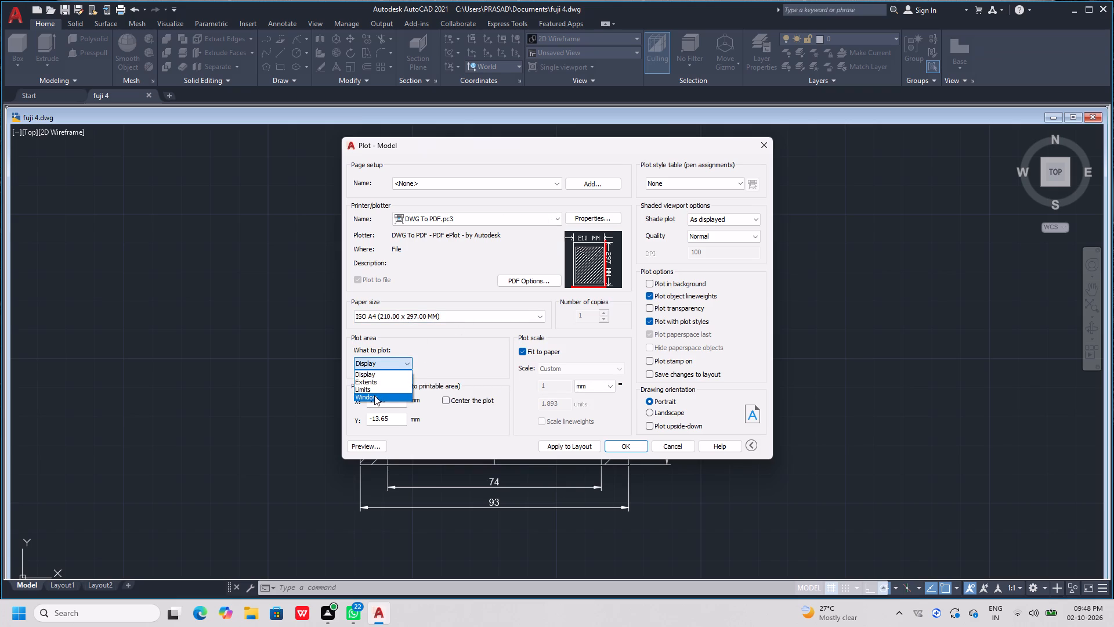
click(374, 395)
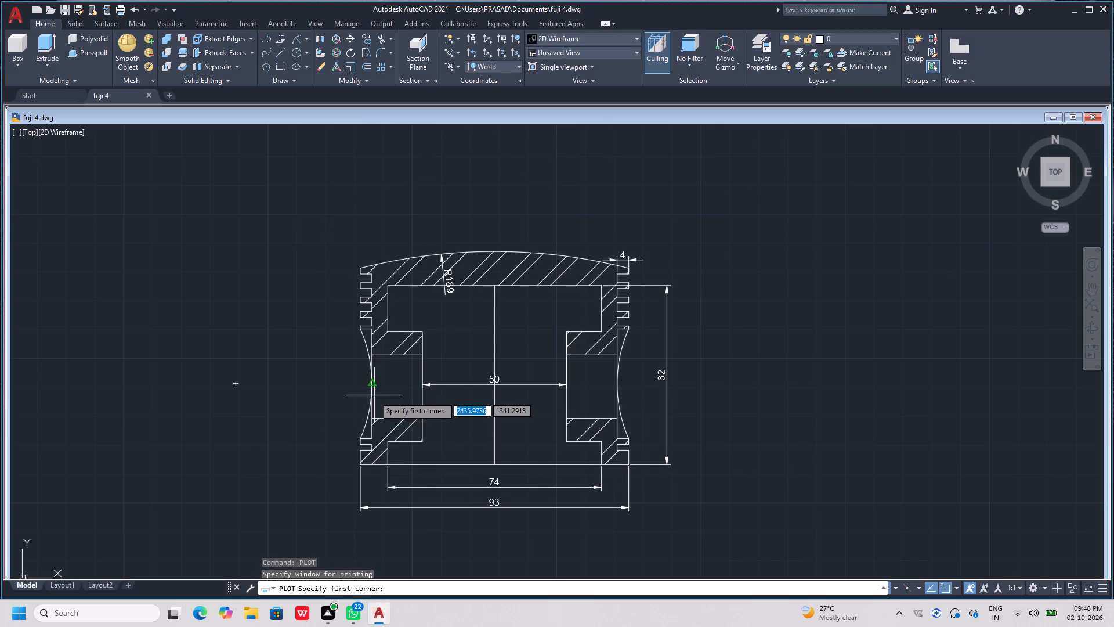
click(769, 212)
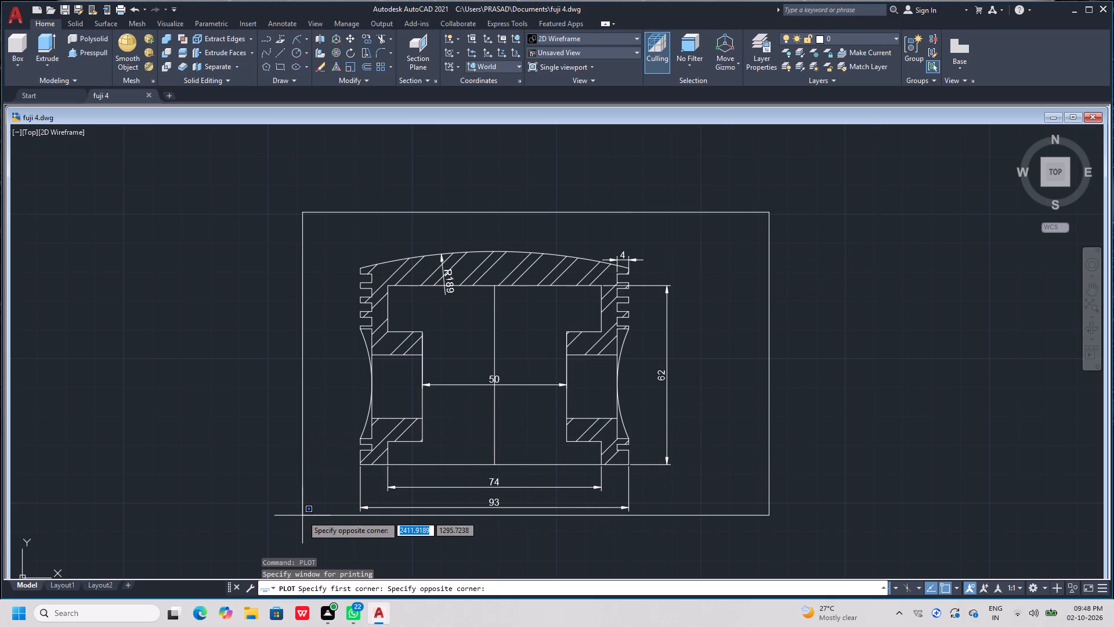
click(302, 516)
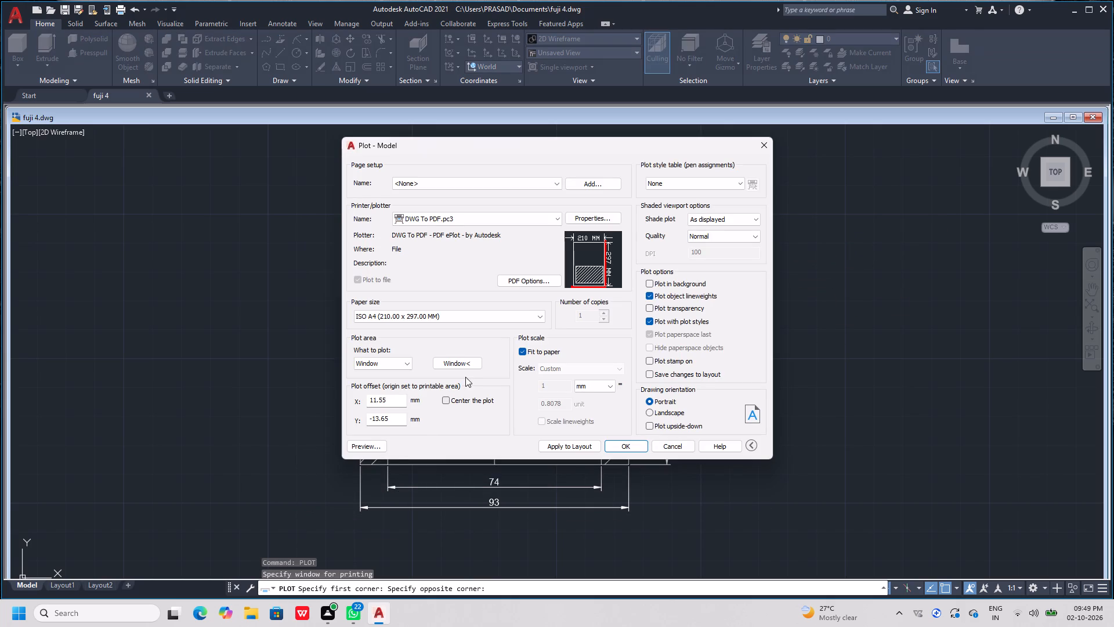
Set the drawing orientation to landscape and plot to a PDF in Documents, keeping the suggested file name.
click(650, 413)
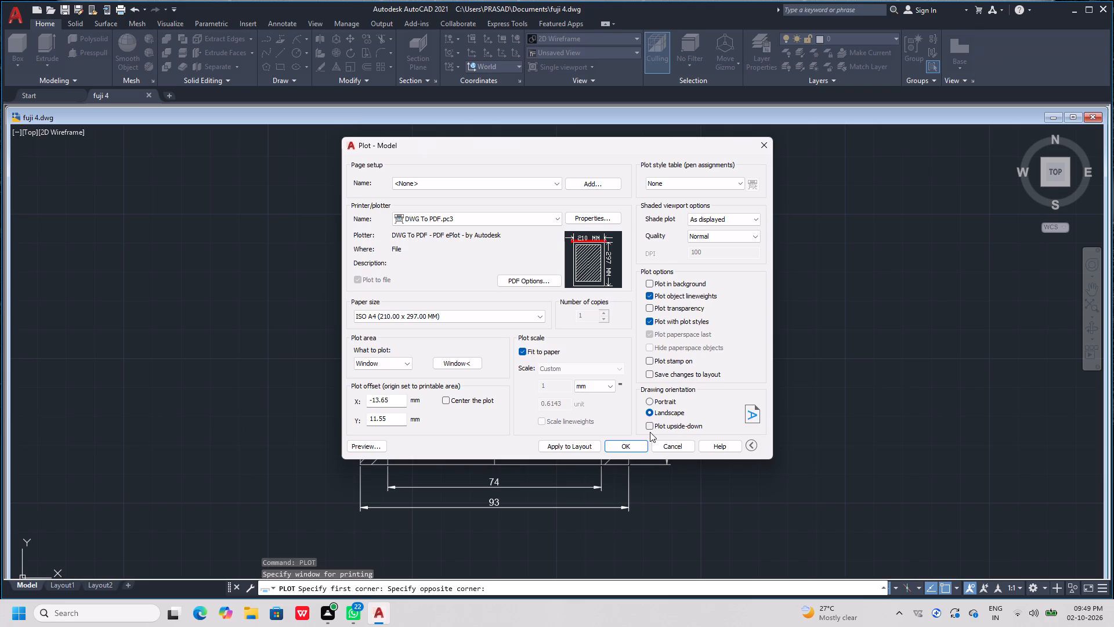
click(620, 448)
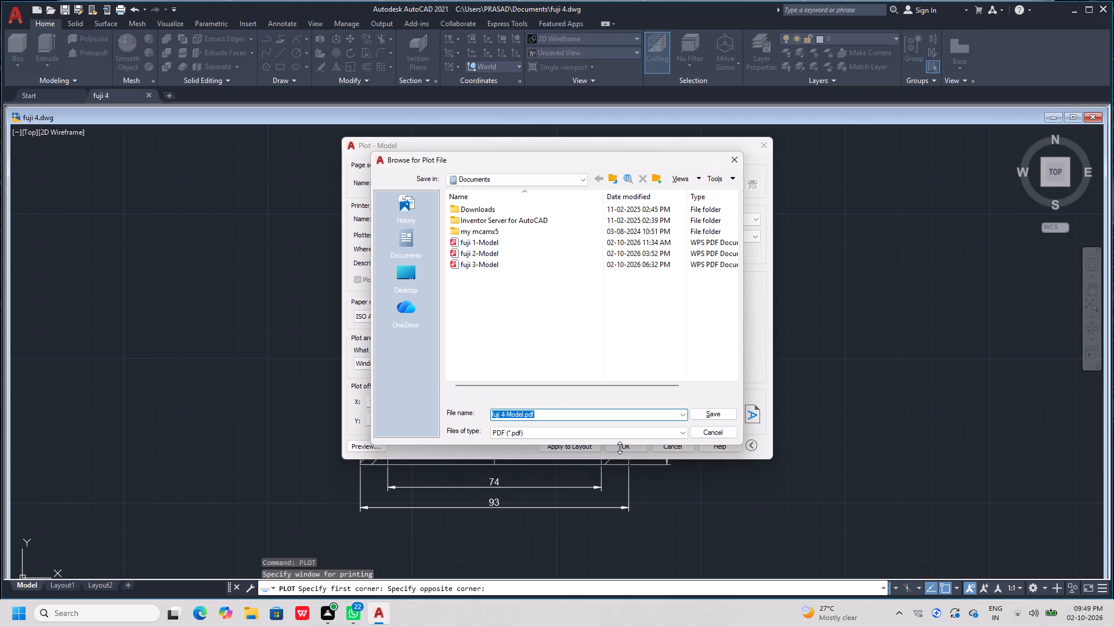
click(719, 413)
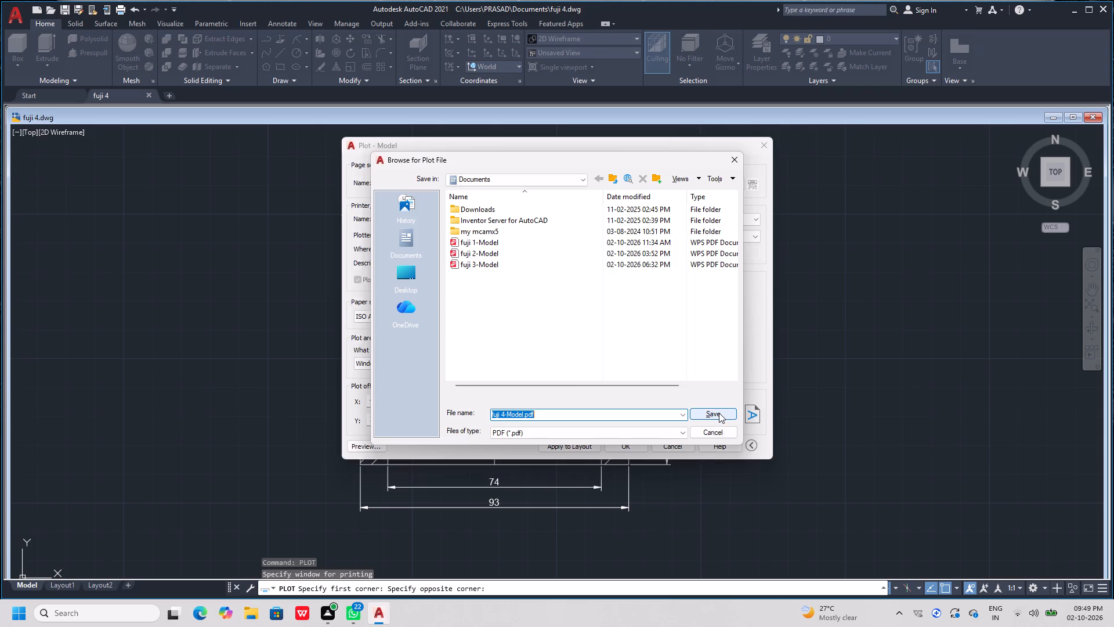